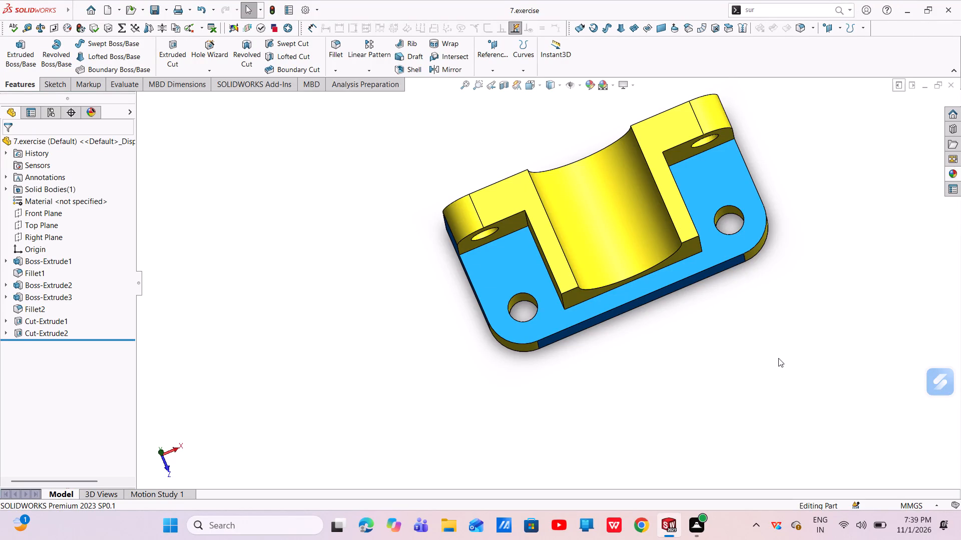
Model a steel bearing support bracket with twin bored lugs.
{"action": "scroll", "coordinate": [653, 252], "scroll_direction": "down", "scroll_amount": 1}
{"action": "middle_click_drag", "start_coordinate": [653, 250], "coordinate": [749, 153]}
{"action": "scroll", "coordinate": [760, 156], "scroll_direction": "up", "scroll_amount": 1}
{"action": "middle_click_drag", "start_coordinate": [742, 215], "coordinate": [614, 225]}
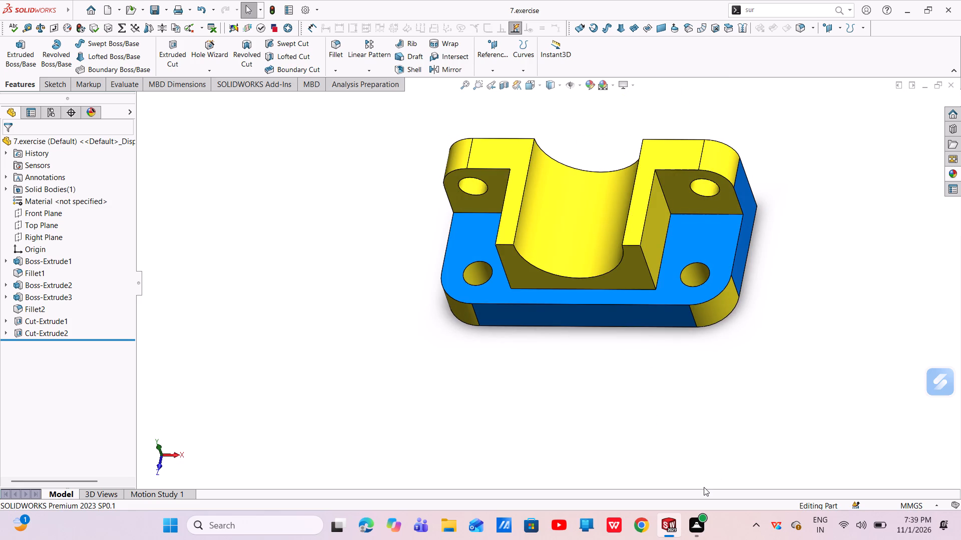
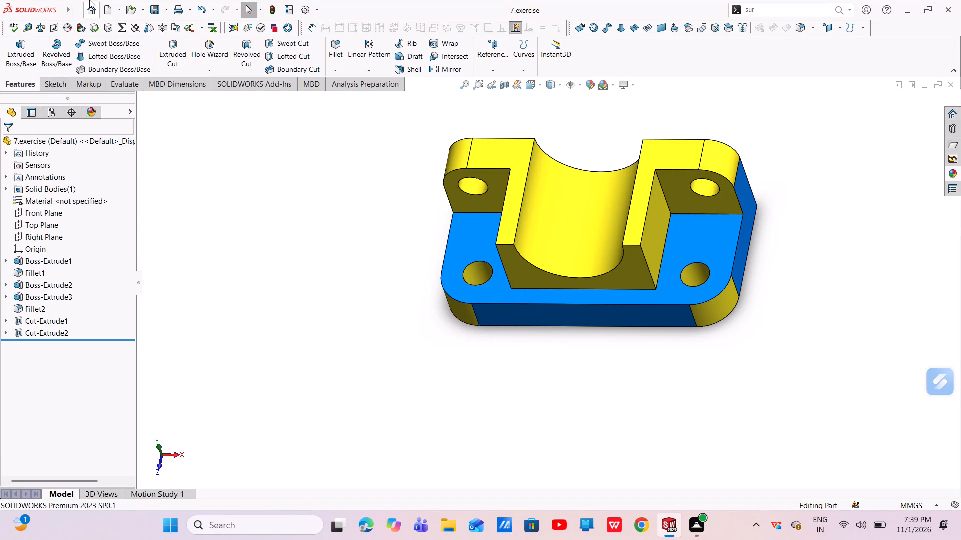
Create a new blank part document.
{"action": "left_click", "coordinate": [104, 10]}
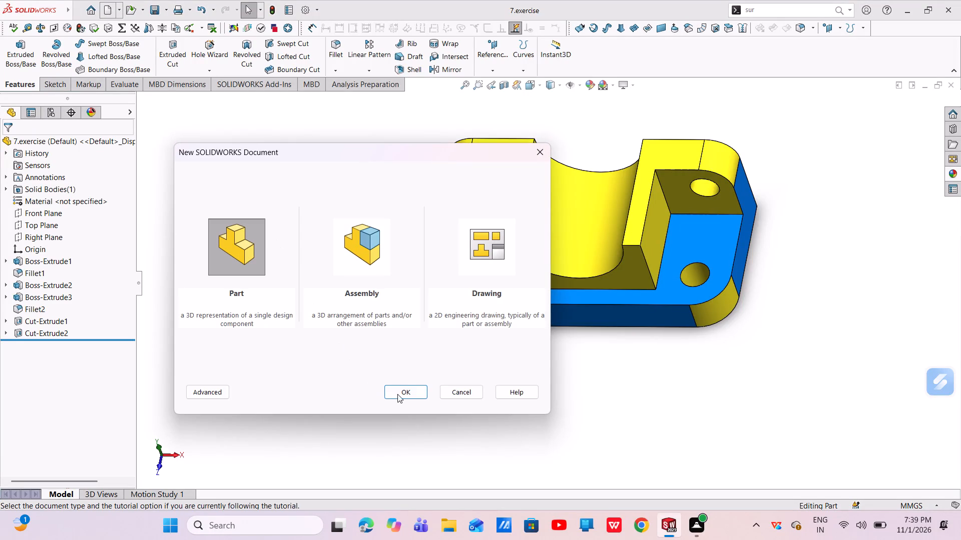
{"action": "left_click", "coordinate": [400, 394]}
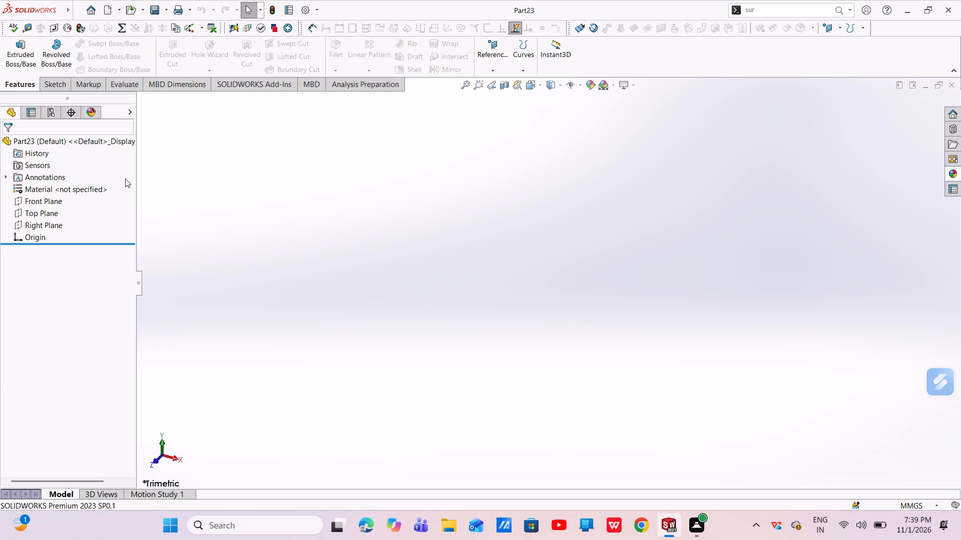
Look through the three default reference planes of the new part and select the Front Plane.
{"action": "left_click", "coordinate": [45, 203]}
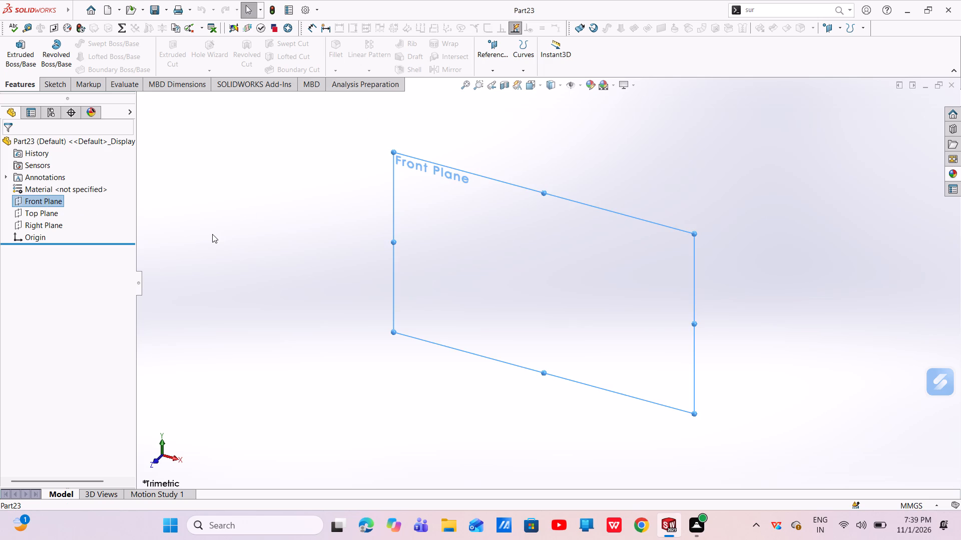
{"action": "left_click", "coordinate": [29, 227]}
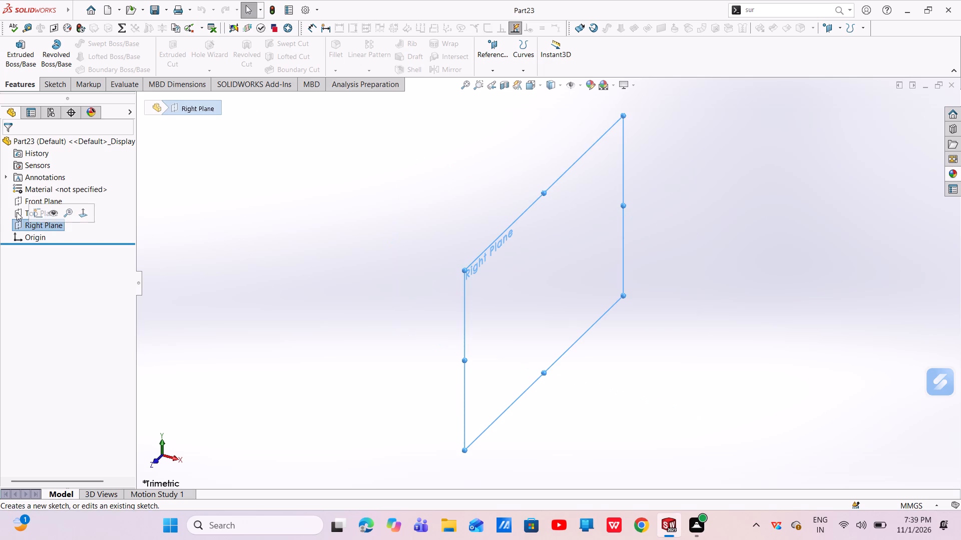
{"action": "left_click", "coordinate": [17, 212]}
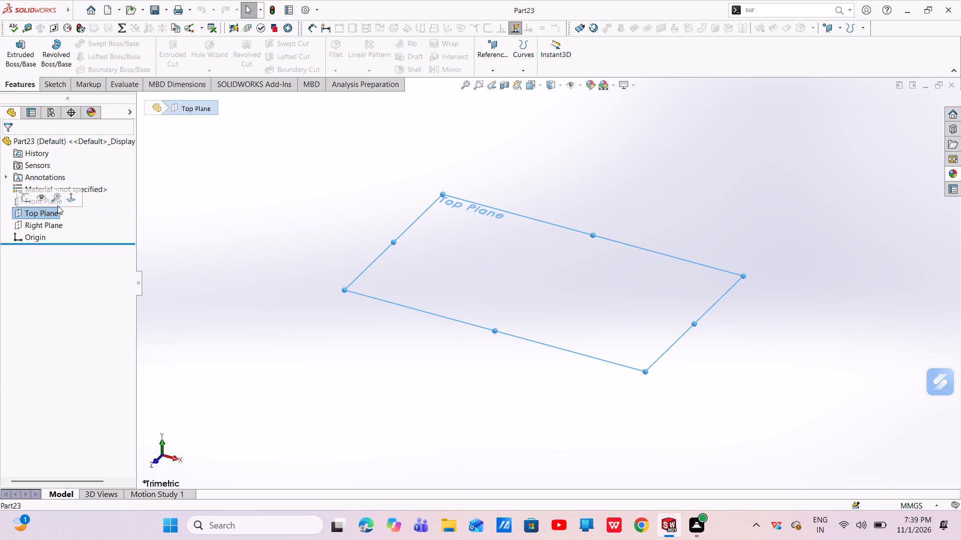
{"action": "left_click", "coordinate": [62, 201]}
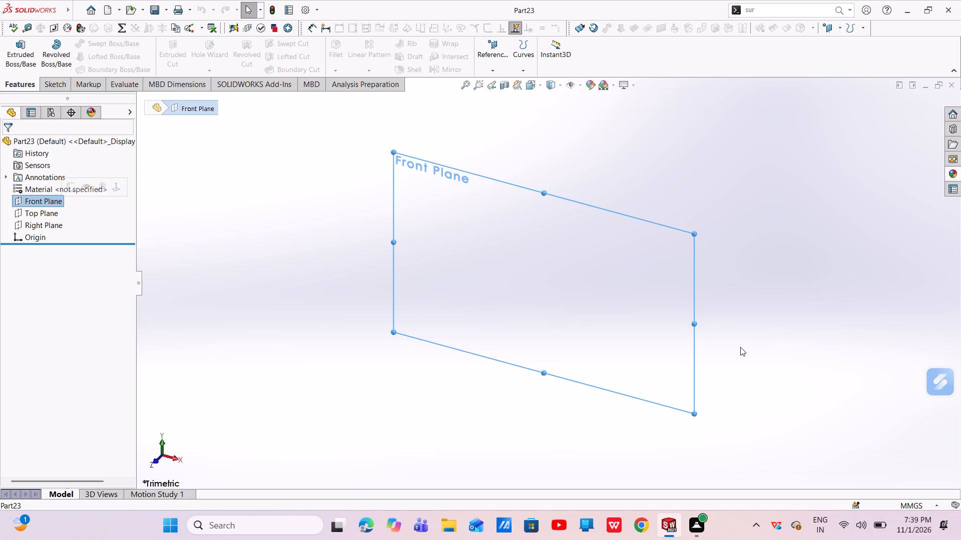
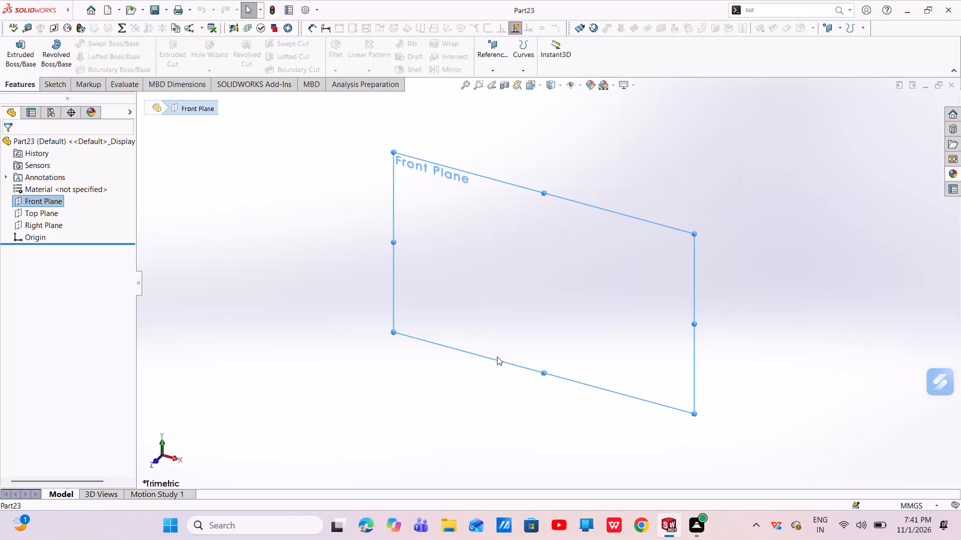
Sketch a corner rectangle on the Right Plane from the origin, about 176 mm long and 64 mm high, extending upward toward +Z.
{"action": "left_click", "coordinate": [56, 226]}
{"action": "left_click", "coordinate": [66, 213]}
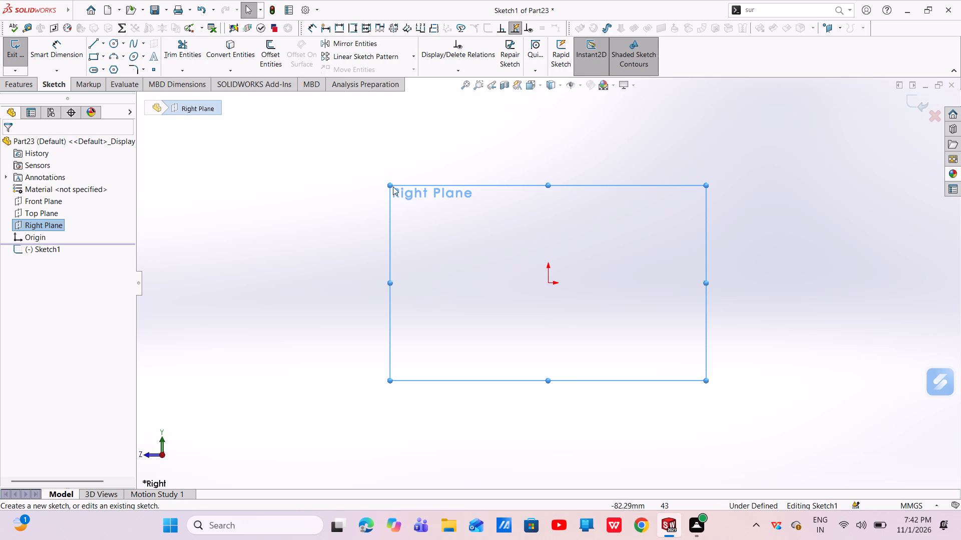
{"action": "left_click", "coordinate": [95, 56]}
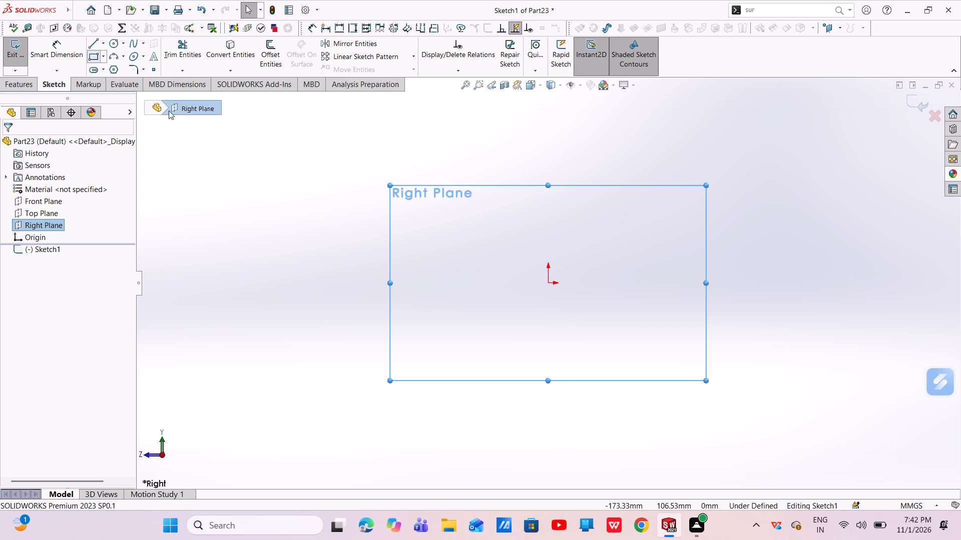
{"action": "left_click", "coordinate": [547, 284]}
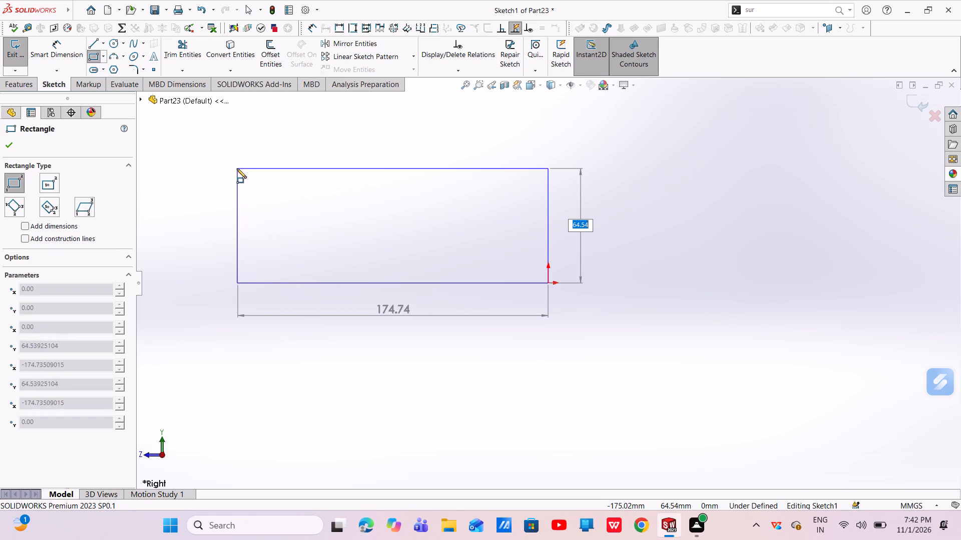
{"action": "left_click", "coordinate": [235, 169]}
{"action": "right_click", "coordinate": [233, 171]}
{"action": "left_click", "coordinate": [283, 180]}
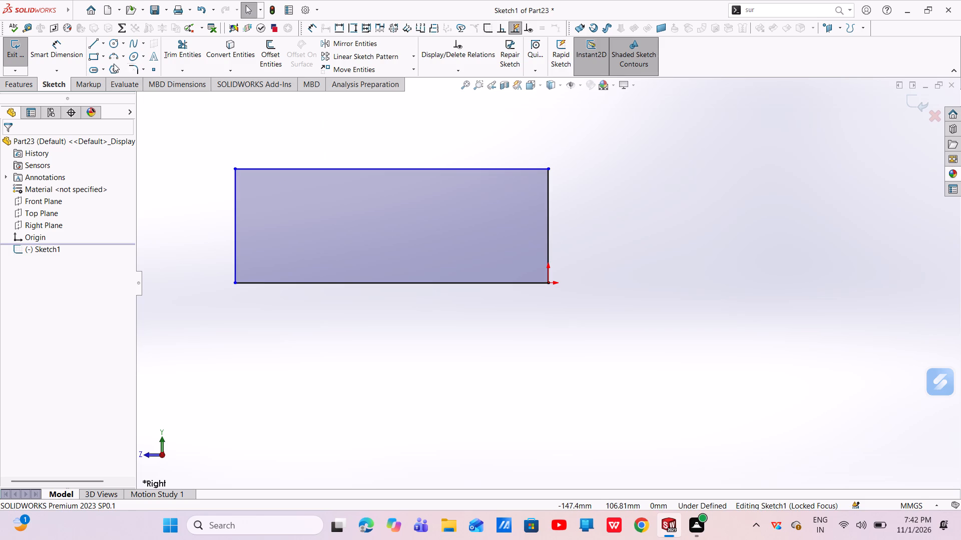
Sketch a smaller rectangle about 76 mm by 16 mm inside the first one, standing on its bottom edge.
{"action": "left_click", "coordinate": [96, 57]}
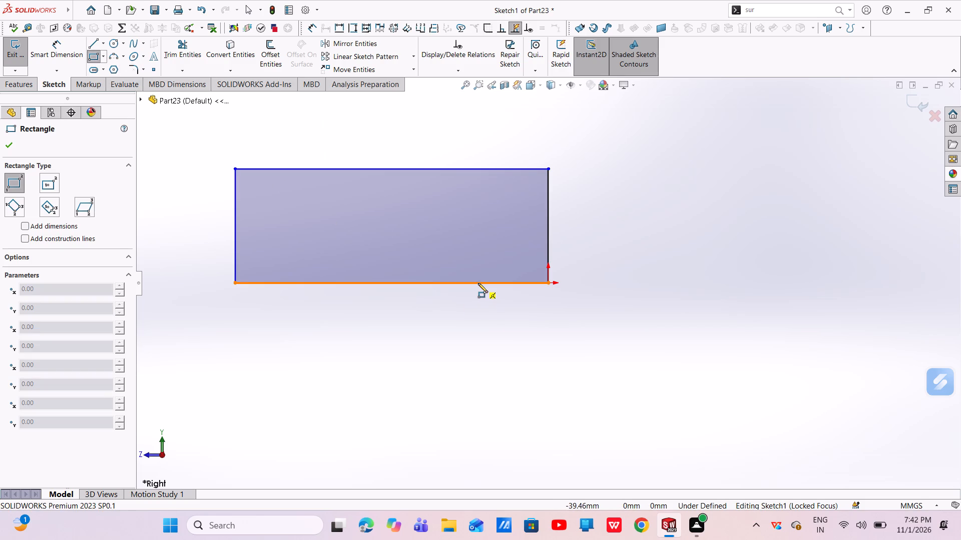
{"action": "left_click", "coordinate": [477, 285]}
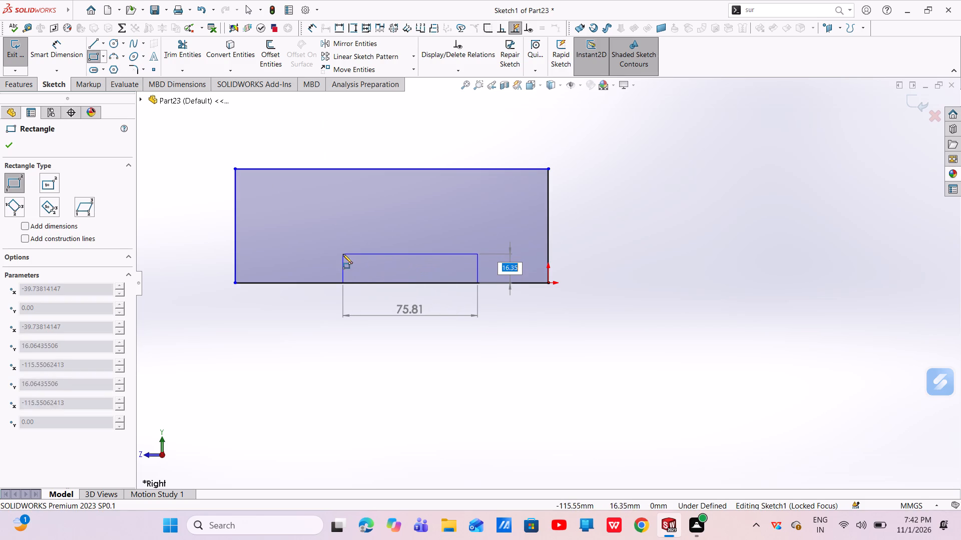
{"action": "left_click", "coordinate": [343, 254]}
{"action": "right_click", "coordinate": [343, 254]}
{"action": "left_click", "coordinate": [363, 263]}
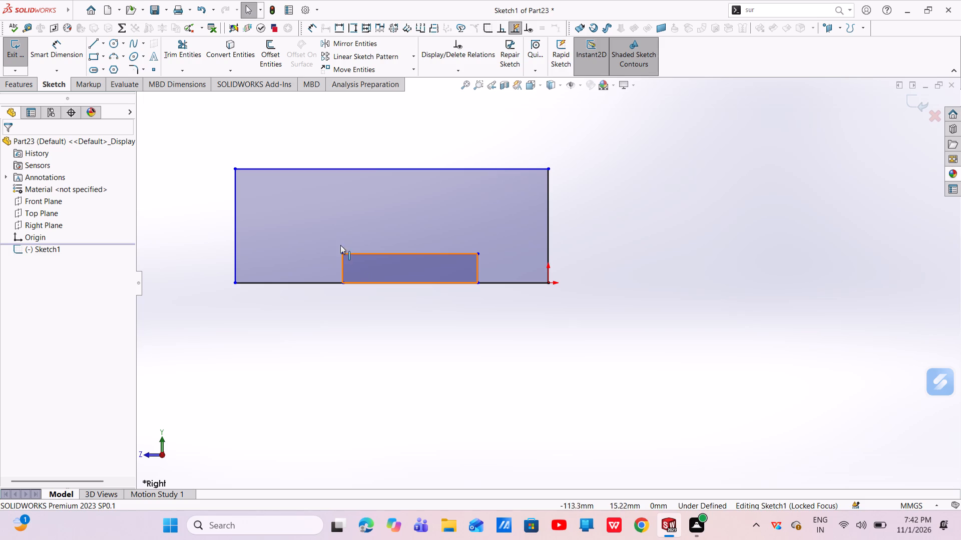
Dimension the outer rectangle to 128 mm long and 20 mm high.
{"action": "left_click", "coordinate": [57, 47]}
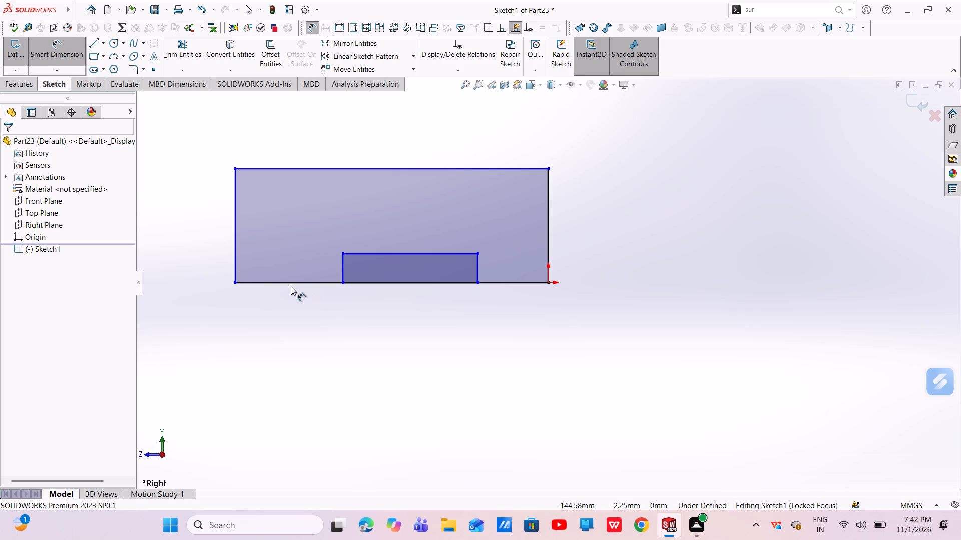
{"action": "left_click", "coordinate": [292, 284]}
{"action": "left_click", "coordinate": [291, 320]}
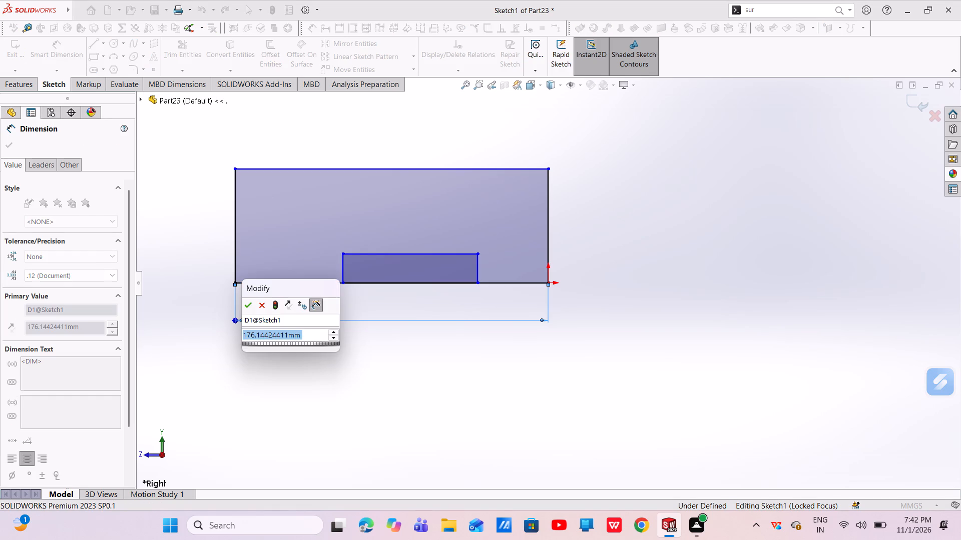
{"action": "key", "text": "BackSpace"}
{"action": "type", "text": "128"}
{"action": "key", "text": "Return"}
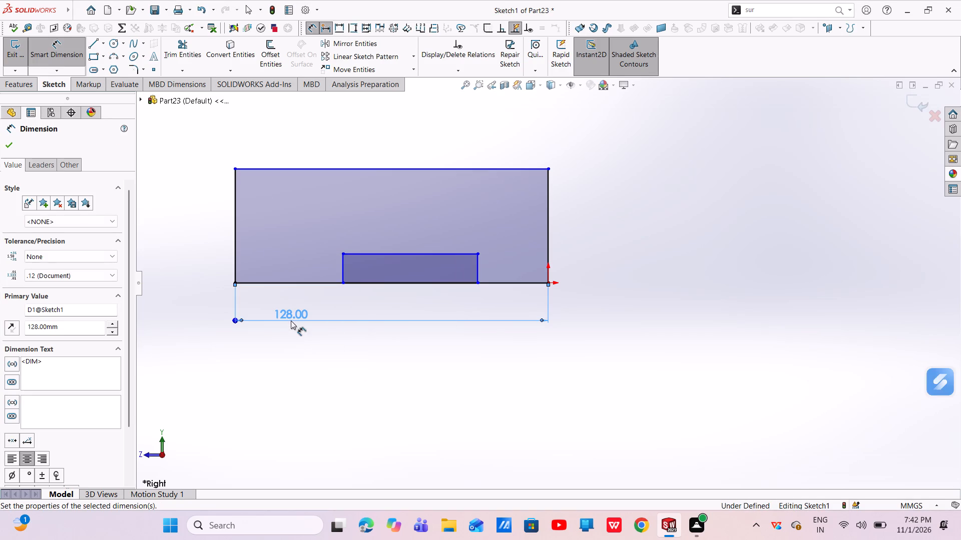
{"action": "left_click", "coordinate": [548, 231]}
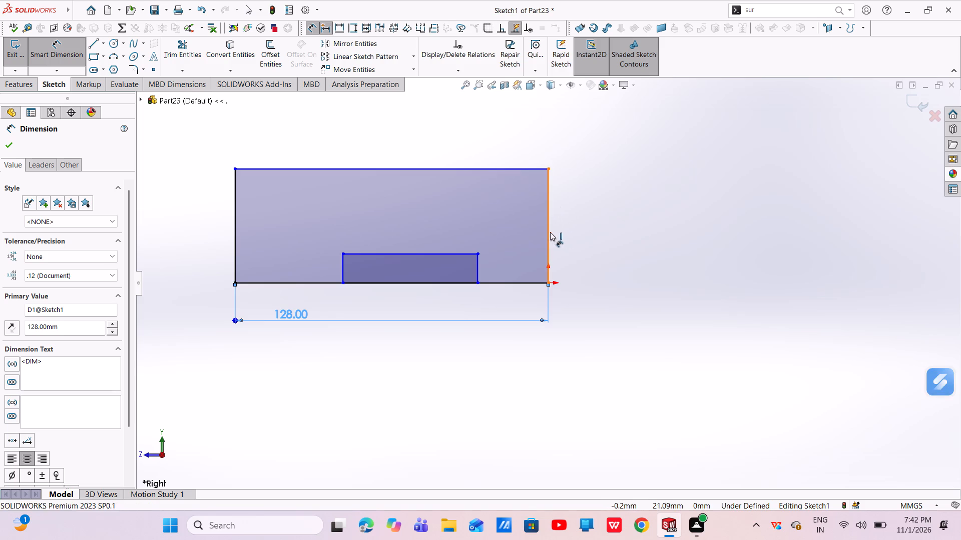
{"action": "left_click", "coordinate": [592, 241]}
{"action": "key", "text": "BackSpace"}
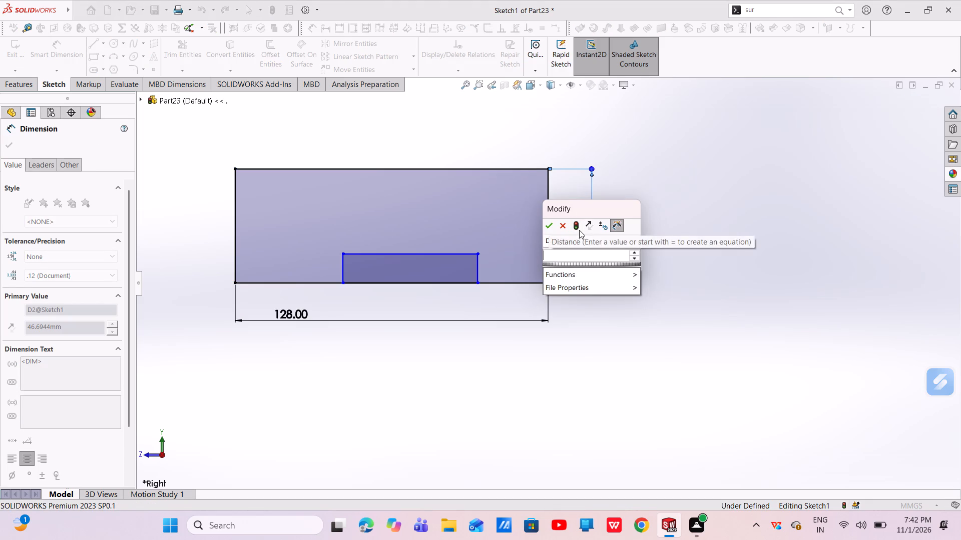
{"action": "type", "text": "20"}
{"action": "key", "text": "Return"}
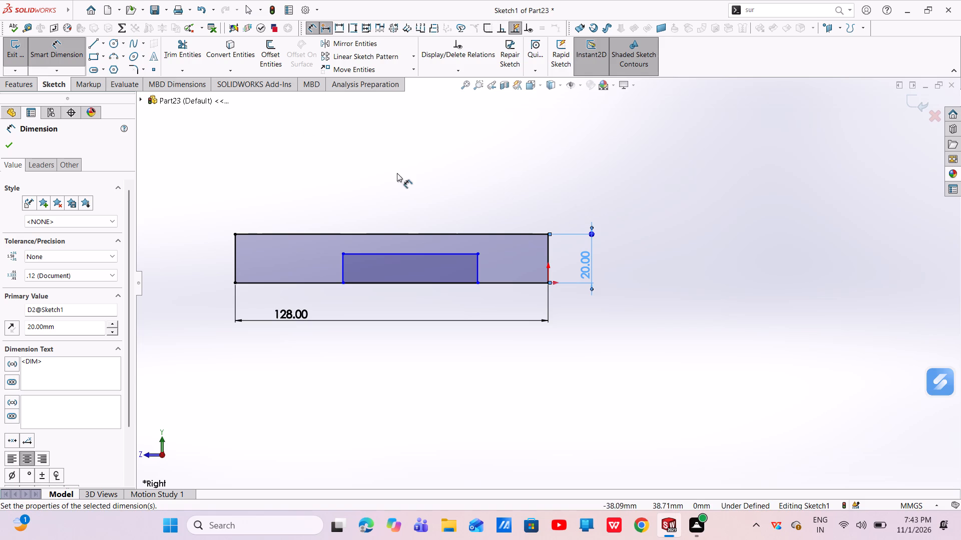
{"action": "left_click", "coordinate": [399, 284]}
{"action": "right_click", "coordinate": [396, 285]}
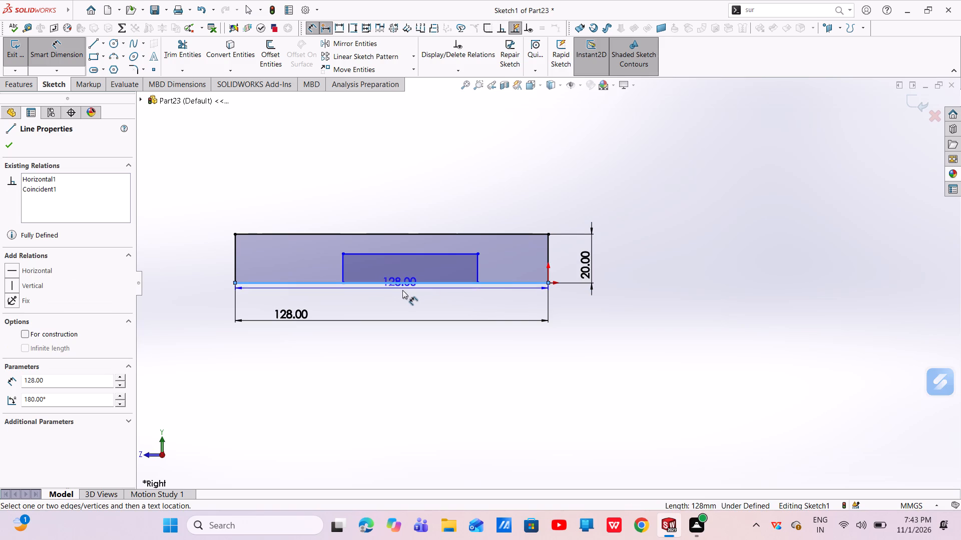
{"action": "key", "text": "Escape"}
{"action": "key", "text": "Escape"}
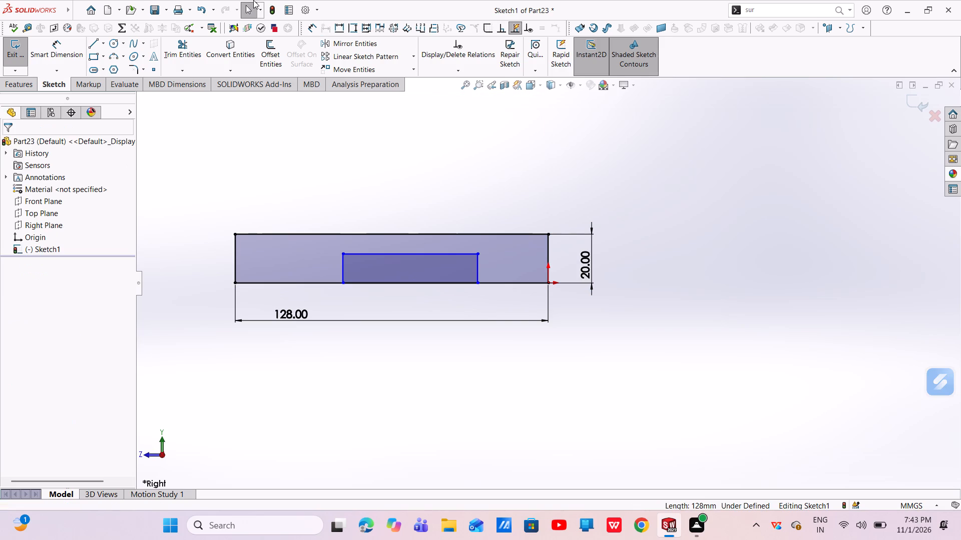
Dimension the inner rectangle's width to 55 mm between its two bottom corners.
{"action": "scroll", "coordinate": [385, 257], "scroll_direction": "down", "scroll_amount": 6}
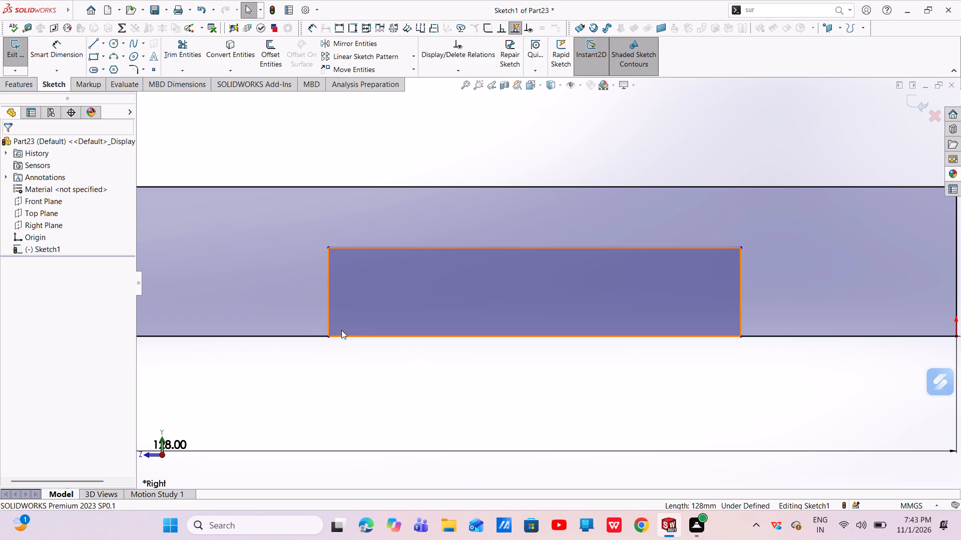
{"action": "left_click", "coordinate": [330, 338]}
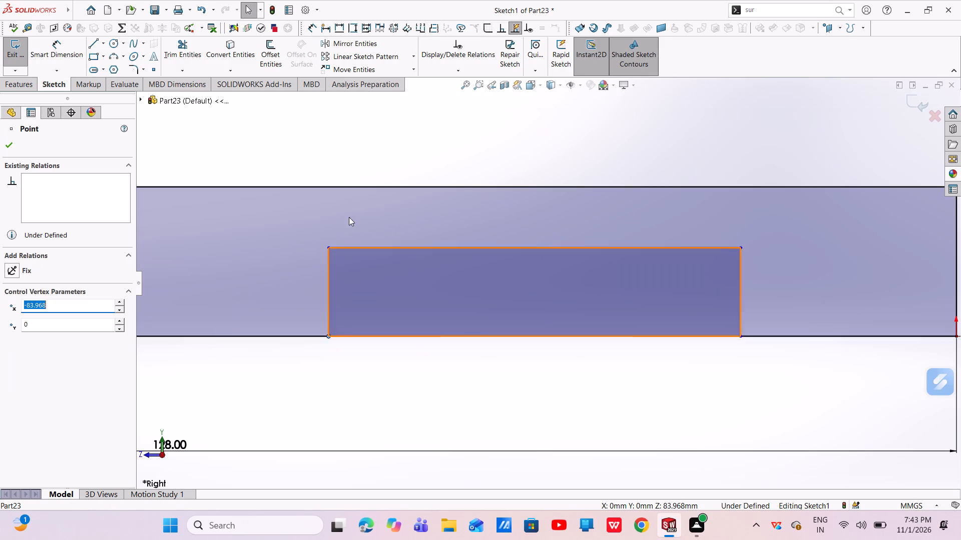
{"action": "left_click", "coordinate": [69, 45]}
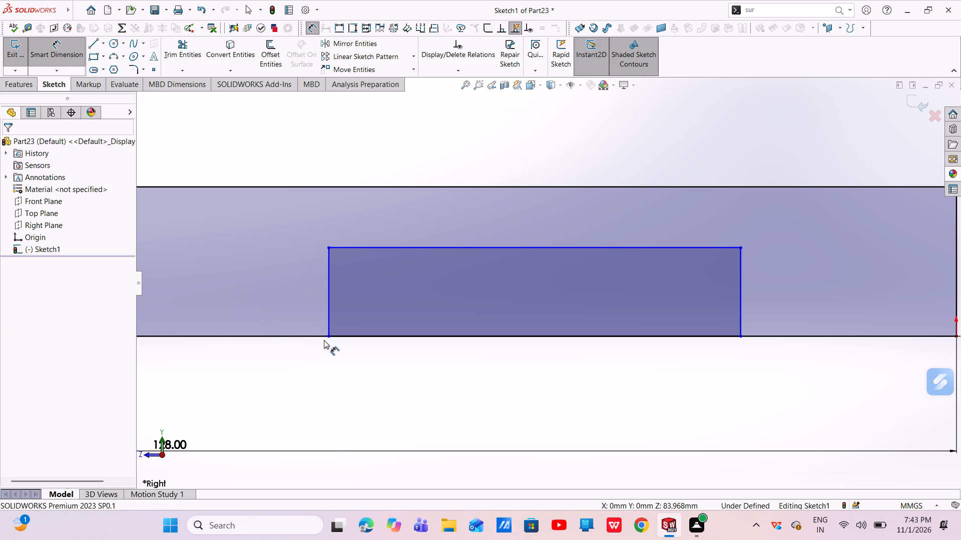
{"action": "left_click", "coordinate": [327, 335]}
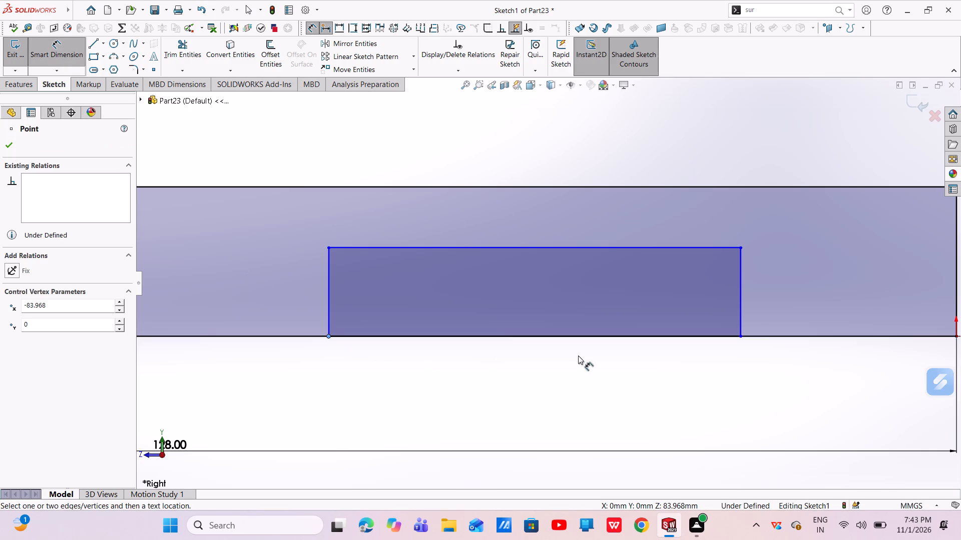
{"action": "left_click", "coordinate": [742, 335]}
{"action": "left_click", "coordinate": [606, 375]}
{"action": "key", "text": "BackSpace"}
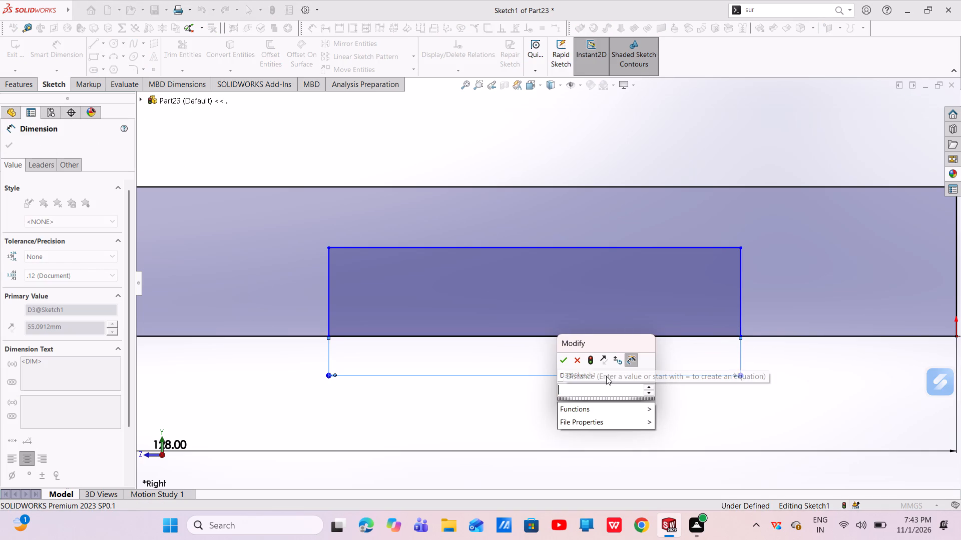
{"action": "type", "text": "55"}
{"action": "key", "text": "Return"}
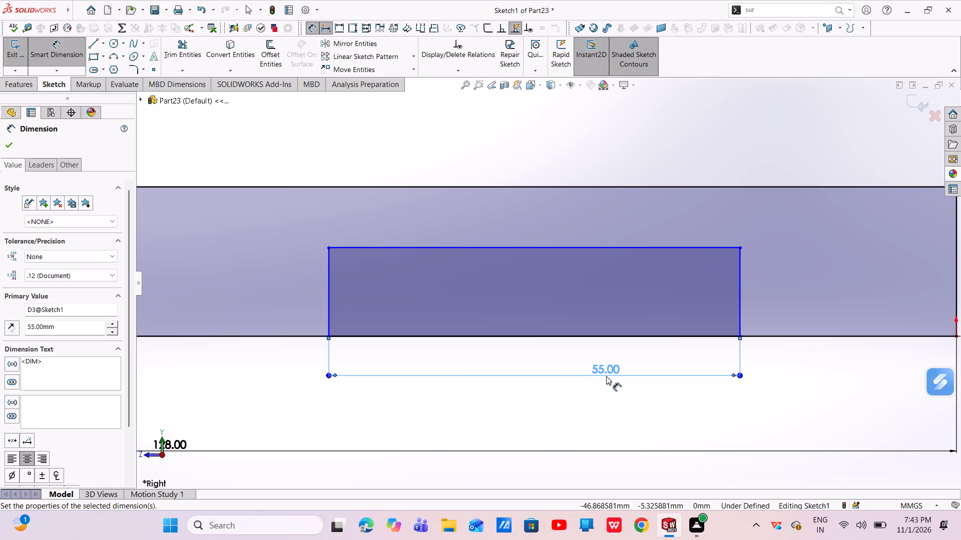
Dimension the distance between the inner rectangle's side nearest the origin and the outer rectangle's side at the origin to 27 mm.
{"action": "scroll", "coordinate": [606, 376], "scroll_direction": "up", "scroll_amount": 4}
{"action": "scroll", "coordinate": [629, 345], "scroll_direction": "down", "scroll_amount": 1}
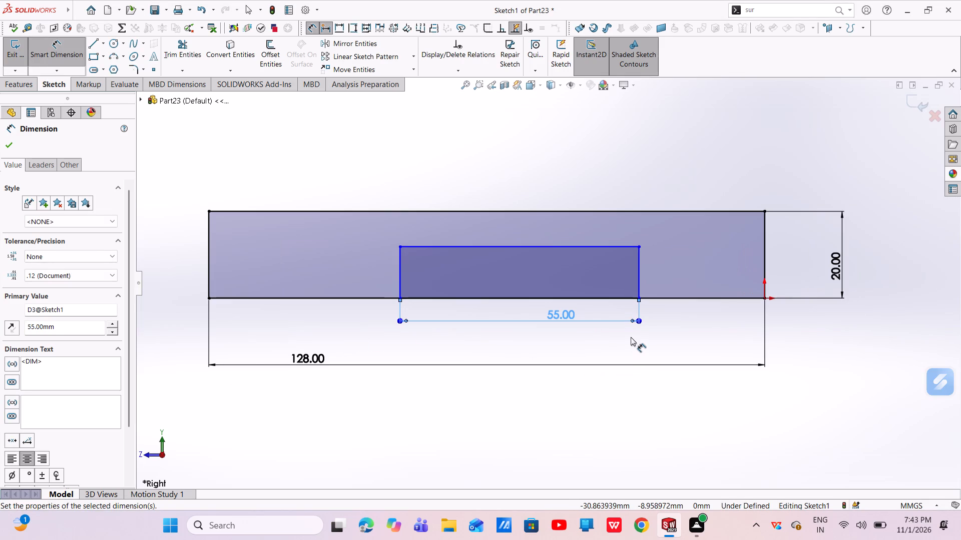
{"action": "left_click", "coordinate": [640, 283]}
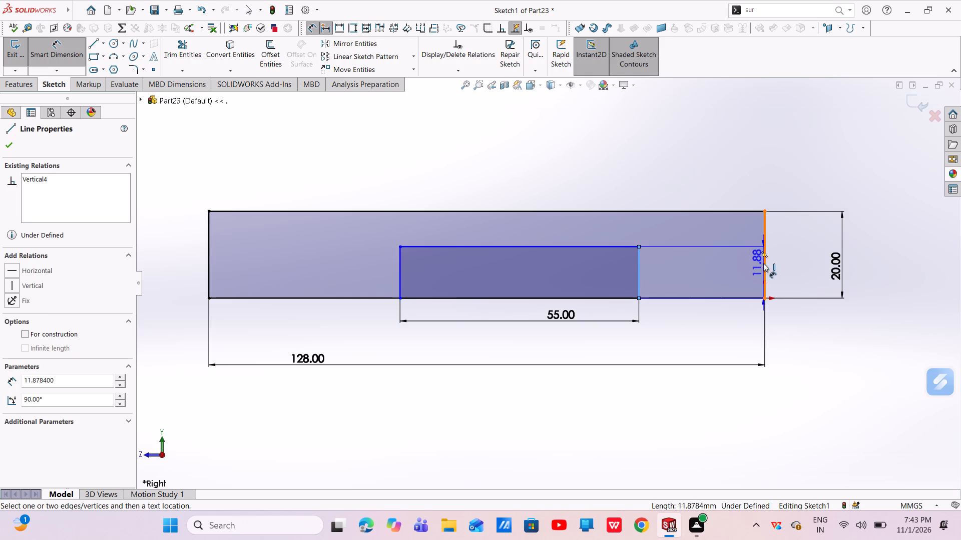
{"action": "left_click", "coordinate": [763, 263]}
{"action": "left_click", "coordinate": [720, 350]}
{"action": "key", "text": "BackSpace"}
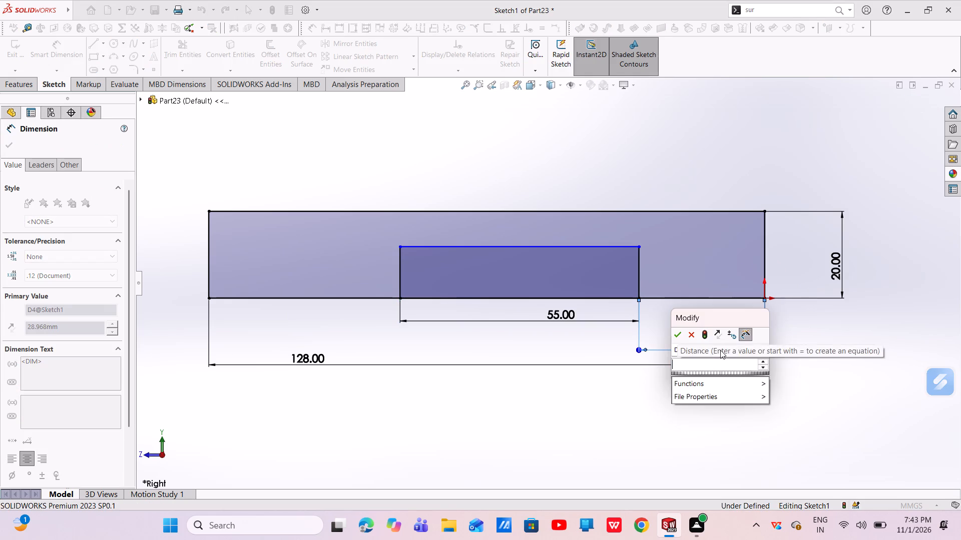
{"action": "type", "text": "27"}
{"action": "key", "text": "Return"}
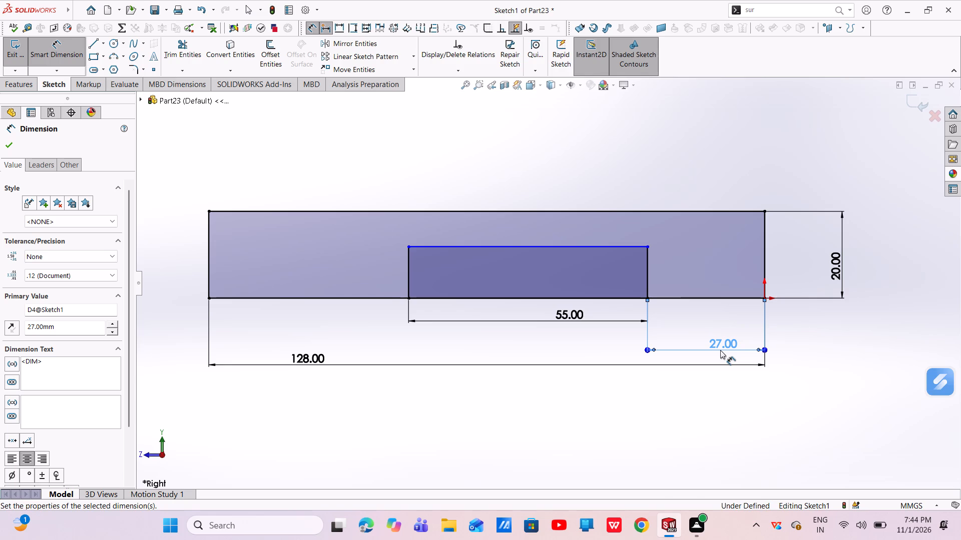
Dimension the inner rectangle's height to 8 mm.
{"action": "left_click", "coordinate": [648, 269]}
{"action": "left_click", "coordinate": [692, 266]}
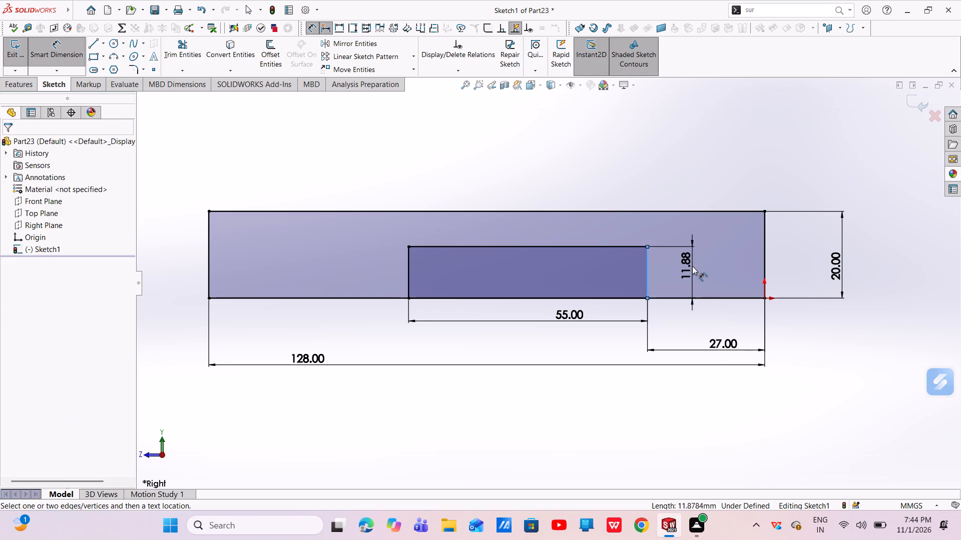
{"action": "key", "text": "BackSpace"}
{"action": "key", "text": "8"}
{"action": "key", "text": "Return"}
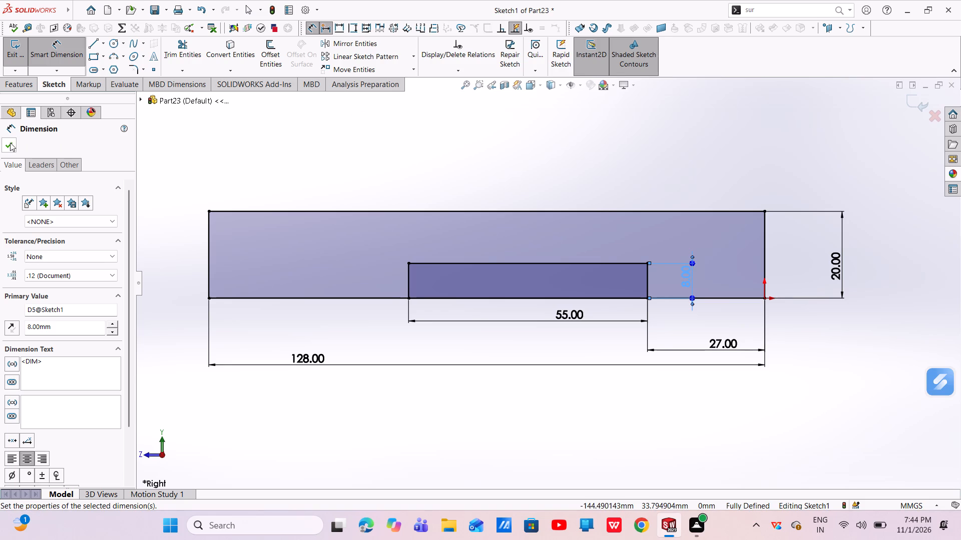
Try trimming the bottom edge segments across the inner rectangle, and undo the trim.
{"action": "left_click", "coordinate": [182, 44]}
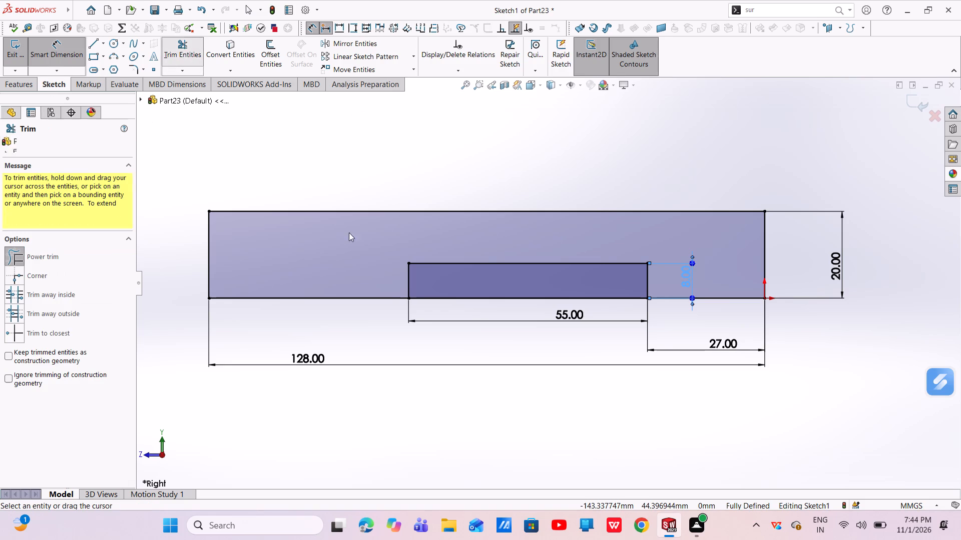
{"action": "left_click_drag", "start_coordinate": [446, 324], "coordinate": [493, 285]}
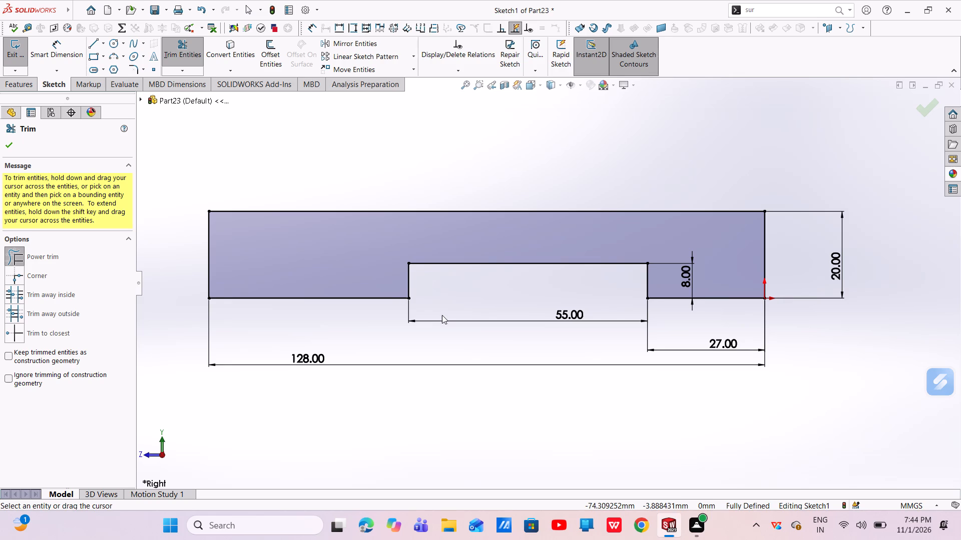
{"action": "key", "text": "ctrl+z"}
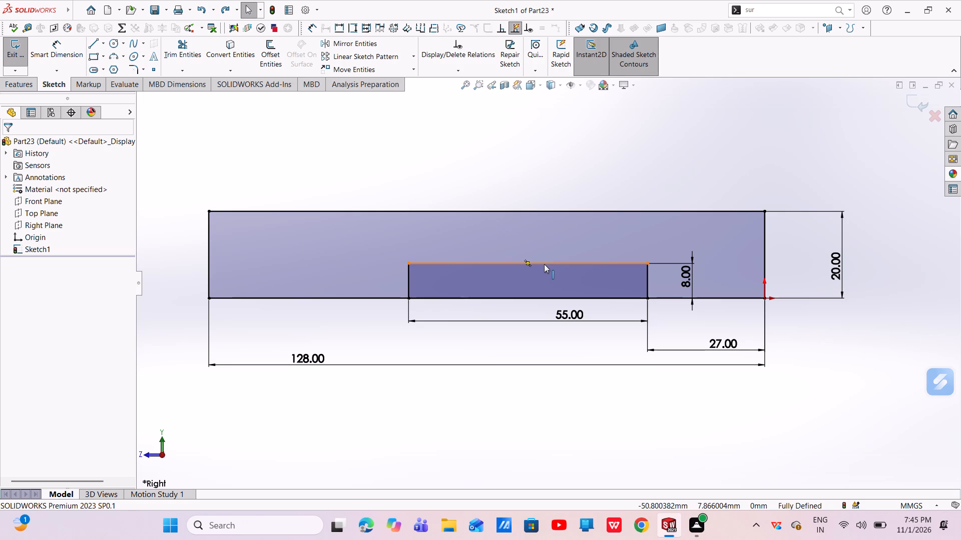
Trim the bottom edge segments across the inner rectangle to leave an open notch in the profile.
{"action": "left_click", "coordinate": [182, 57]}
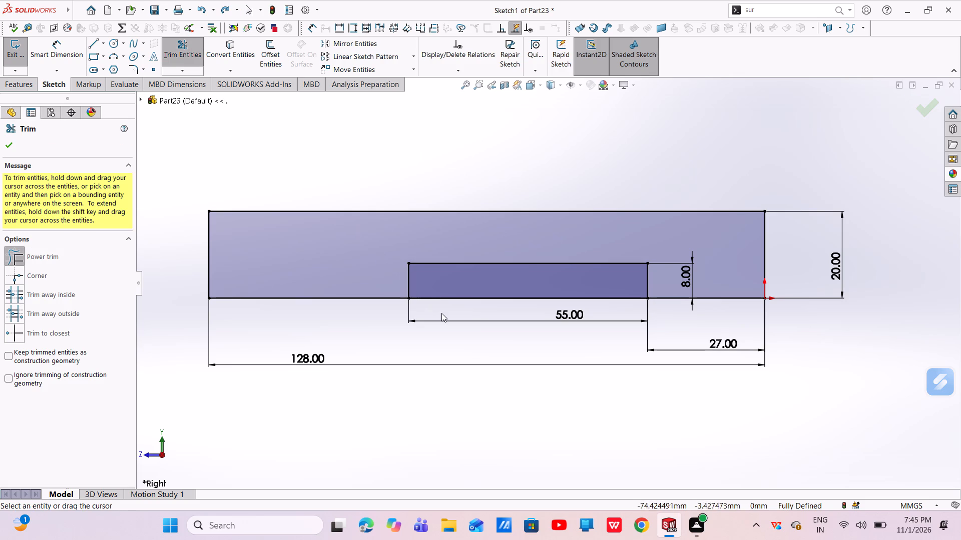
{"action": "left_click_drag", "start_coordinate": [443, 331], "coordinate": [492, 294]}
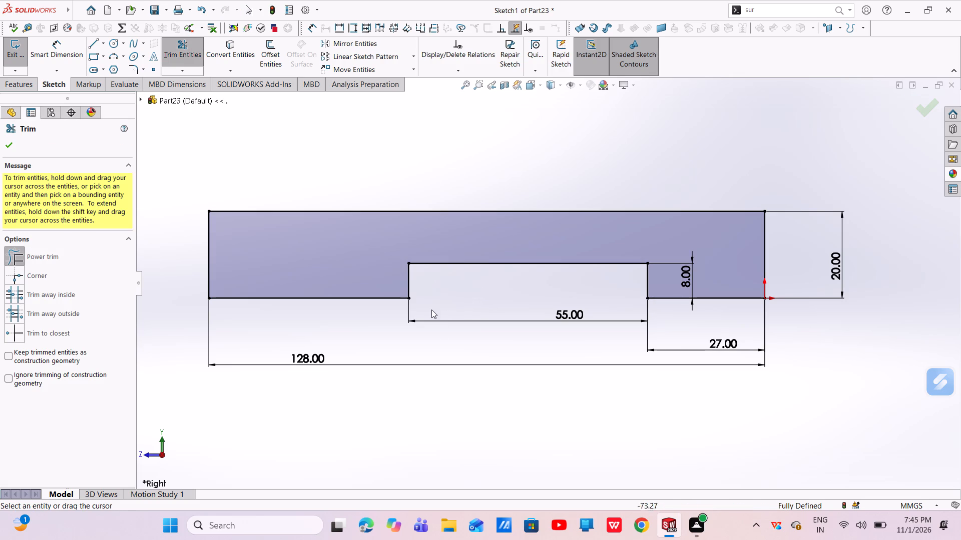
{"action": "right_click", "coordinate": [176, 272]}
{"action": "left_click", "coordinate": [188, 304]}
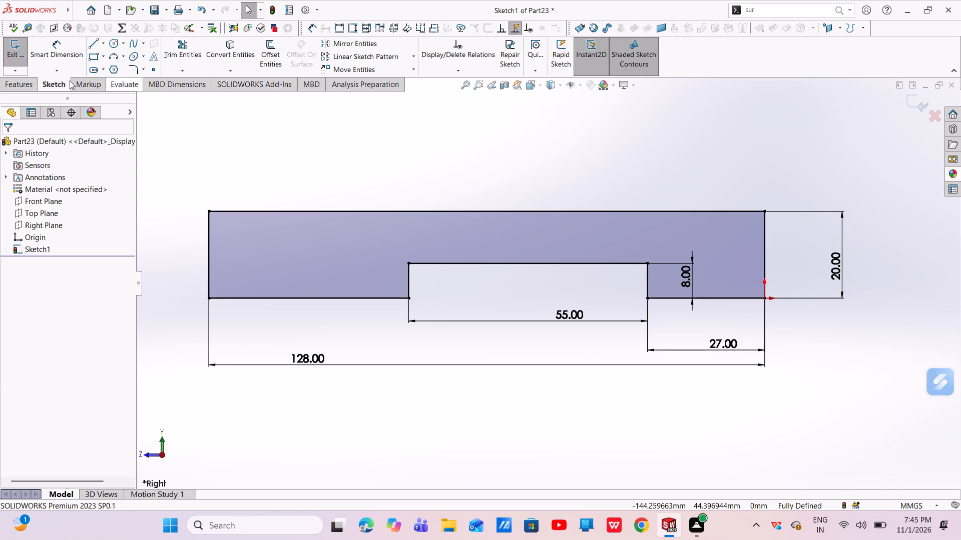
Extrude the notched profile 64 mm with a Mid Plane end condition.
{"action": "left_click", "coordinate": [17, 88]}
{"action": "left_click", "coordinate": [20, 65]}
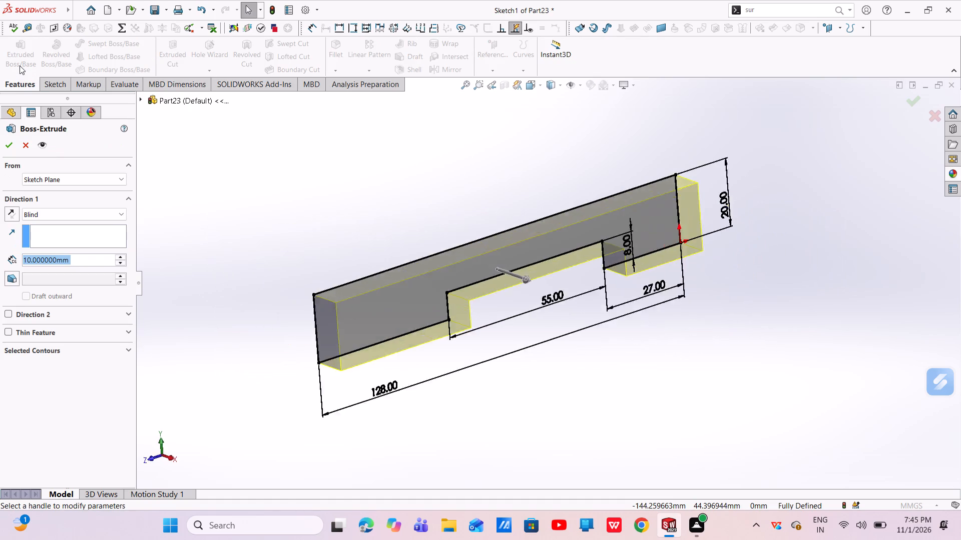
{"action": "key", "text": "BackSpace"}
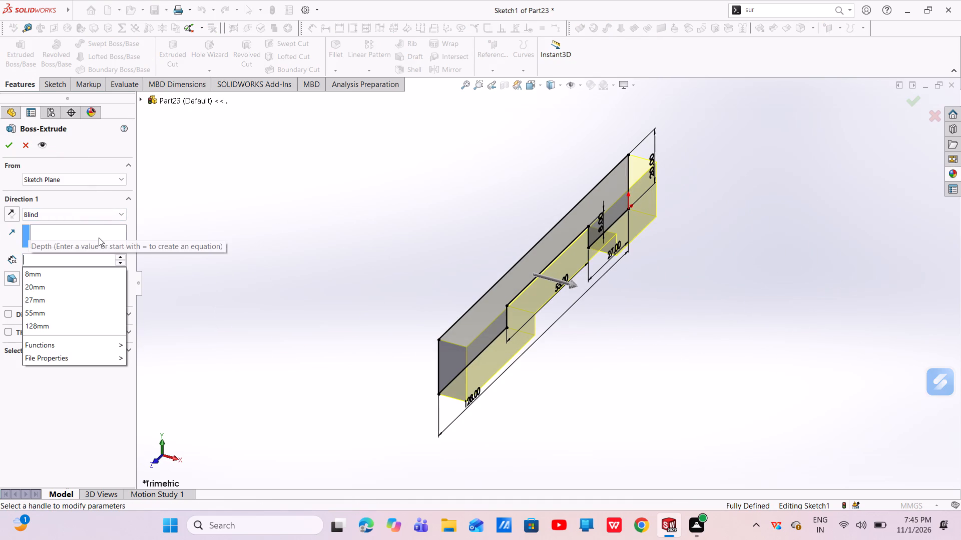
{"action": "type", "text": "64"}
{"action": "key", "text": "Return"}
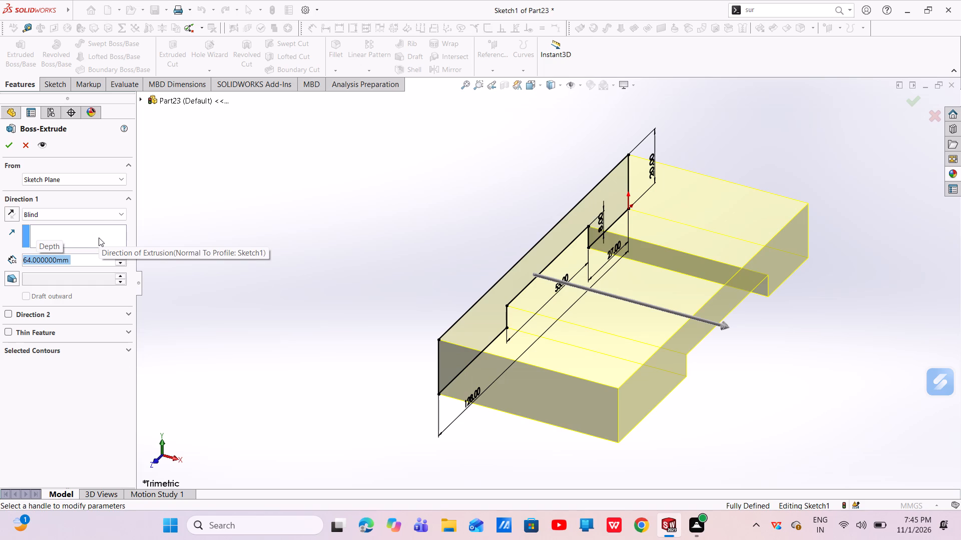
{"action": "left_click", "coordinate": [118, 217]}
{"action": "left_click", "coordinate": [98, 268]}
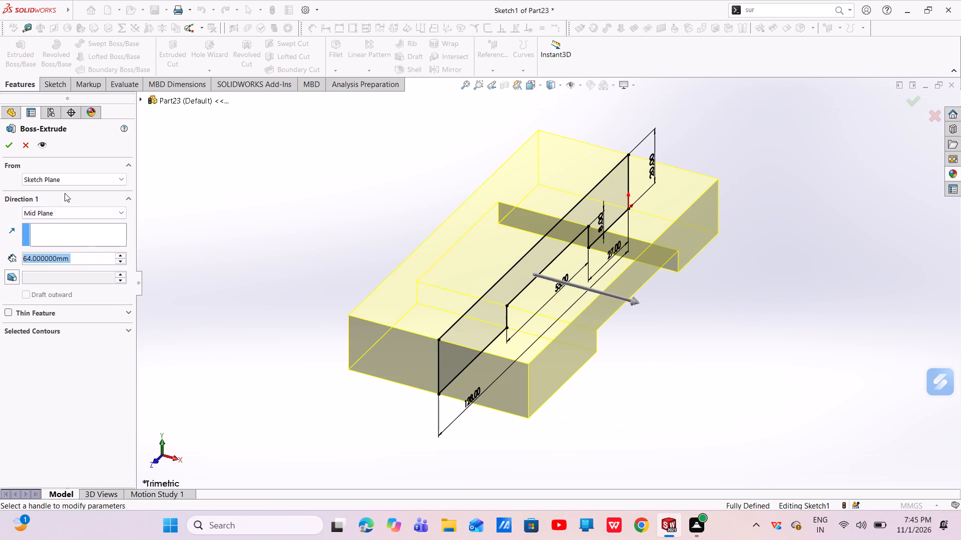
{"action": "left_click", "coordinate": [11, 147]}
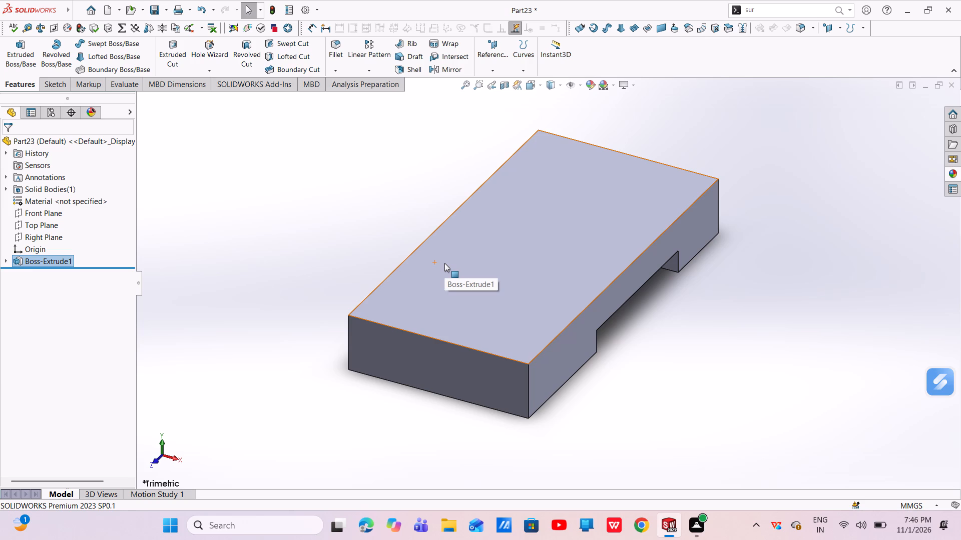
Start a new sketch on the base block's end face at the origin.
{"action": "middle_click_drag", "start_coordinate": [598, 347], "coordinate": [456, 380]}
{"action": "scroll", "coordinate": [464, 372], "scroll_direction": "down", "scroll_amount": 1}
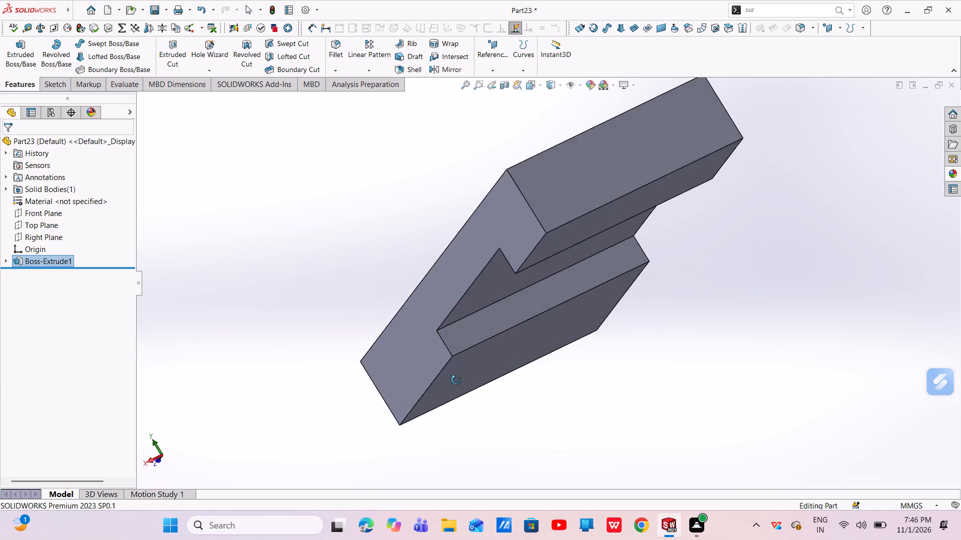
{"action": "middle_click_drag", "start_coordinate": [456, 380], "coordinate": [447, 411]}
{"action": "scroll", "coordinate": [474, 360], "scroll_direction": "up", "scroll_amount": 5}
{"action": "middle_click_drag", "start_coordinate": [549, 327], "coordinate": [572, 388]}
{"action": "scroll", "coordinate": [549, 327], "scroll_direction": "down", "scroll_amount": 1}
{"action": "left_click", "coordinate": [594, 281]}
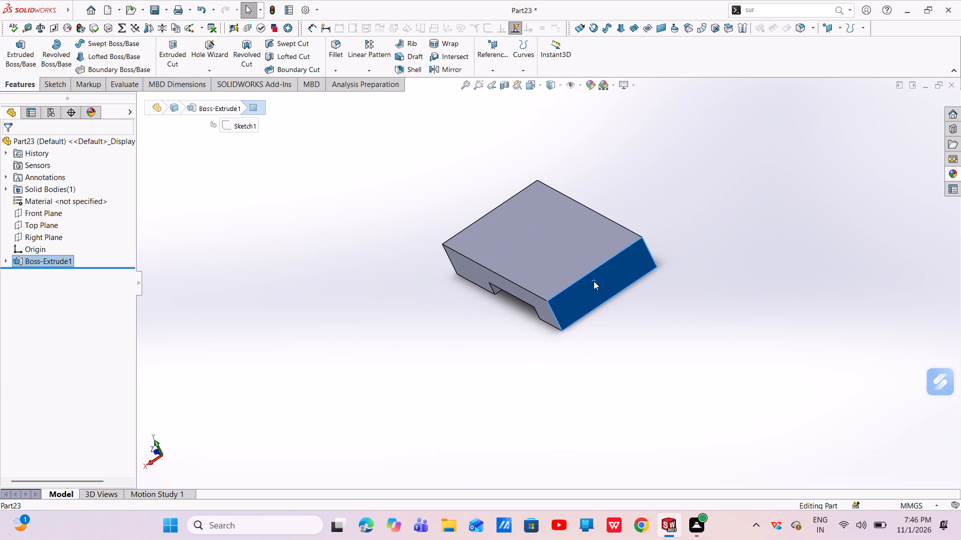
{"action": "left_click", "coordinate": [642, 256]}
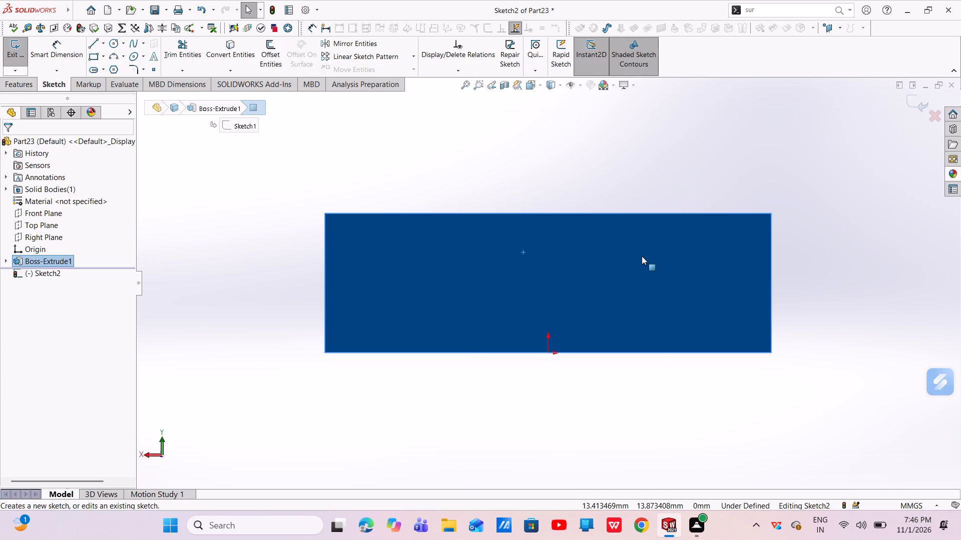
Sketch a circle about 14 mm in diameter above the block, offset to the +X side of the origin.
{"action": "scroll", "coordinate": [639, 257], "scroll_direction": "up", "scroll_amount": 1}
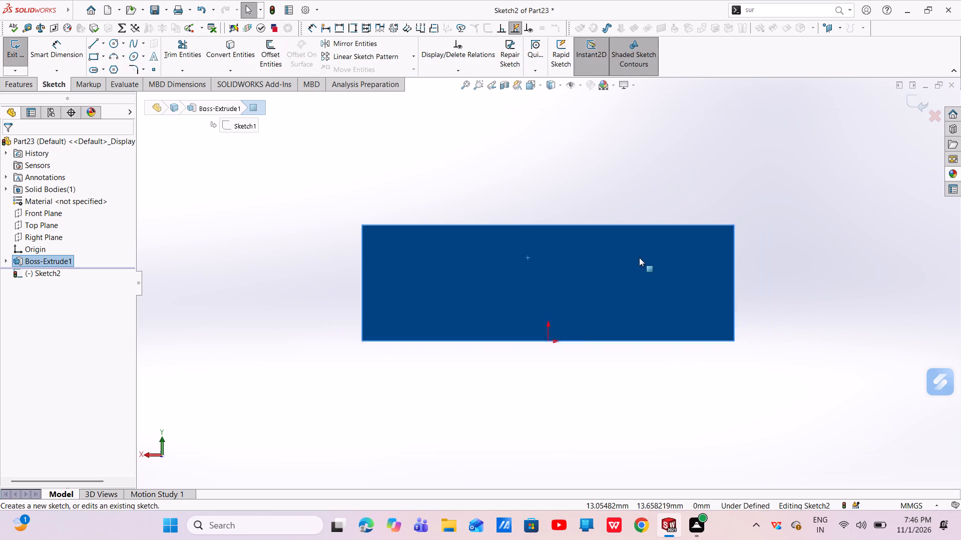
{"action": "scroll", "coordinate": [639, 257], "scroll_direction": "up", "scroll_amount": 3}
{"action": "scroll", "coordinate": [600, 206], "scroll_direction": "down", "scroll_amount": 2}
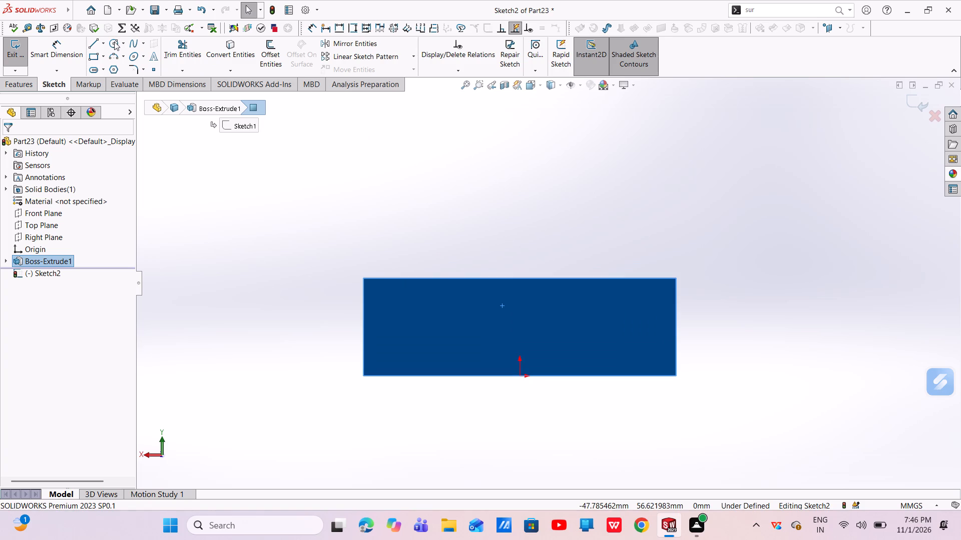
{"action": "left_click", "coordinate": [114, 41]}
{"action": "left_click", "coordinate": [433, 114]}
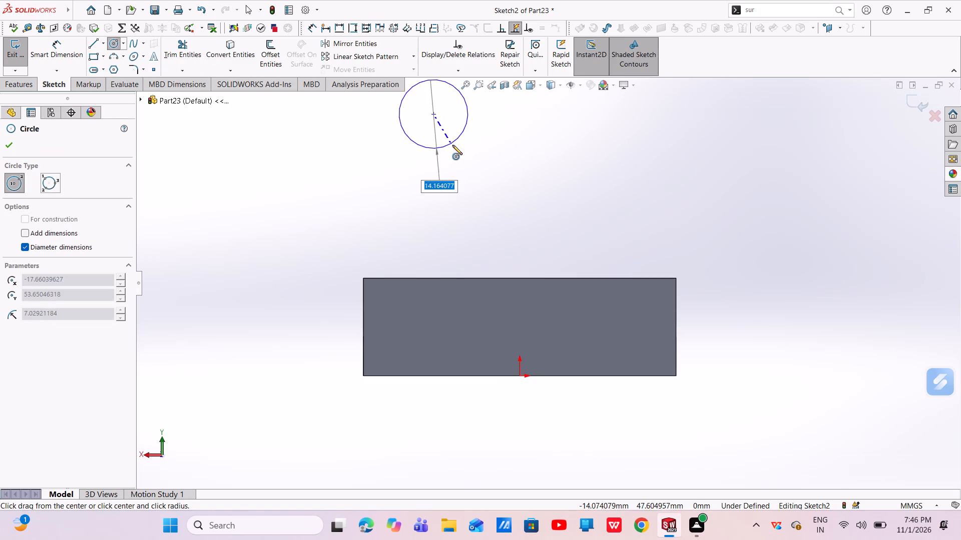
{"action": "left_click", "coordinate": [452, 145]}
{"action": "right_click", "coordinate": [447, 148]}
{"action": "left_click", "coordinate": [470, 156]}
{"action": "scroll", "coordinate": [454, 156], "scroll_direction": "up", "scroll_amount": 1}
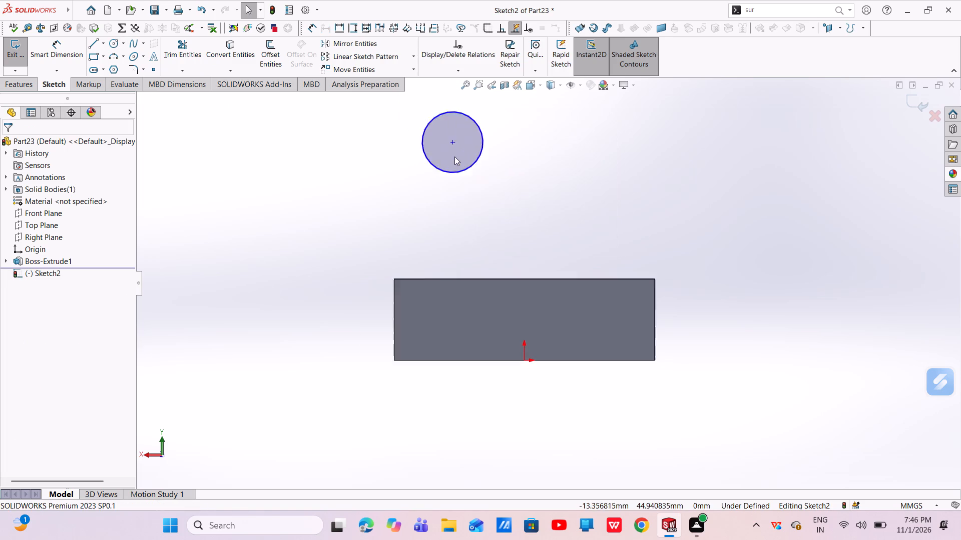
{"action": "scroll", "coordinate": [454, 156], "scroll_direction": "up", "scroll_amount": 3}
{"action": "scroll", "coordinate": [449, 146], "scroll_direction": "down", "scroll_amount": 4}
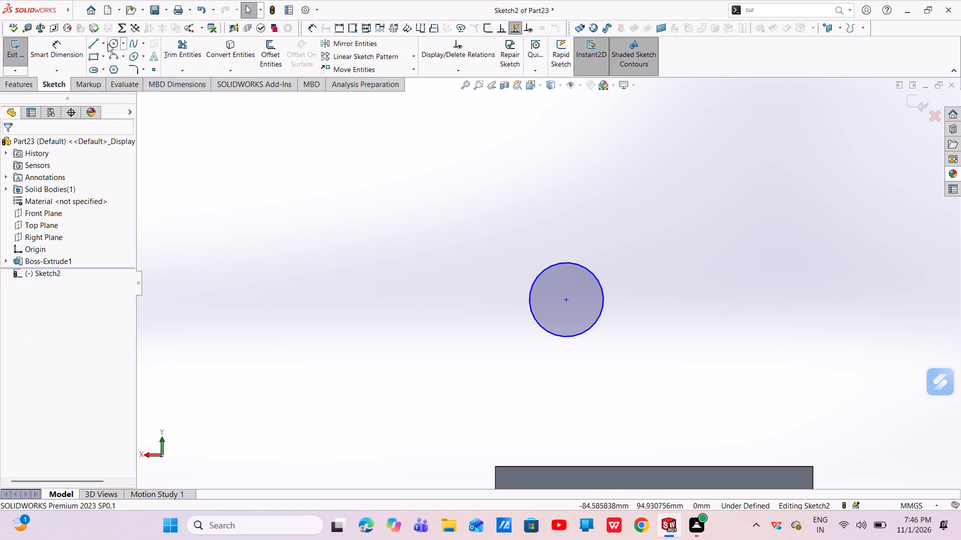
Sketch a larger circle concentric with the first one.
{"action": "left_click", "coordinate": [113, 45]}
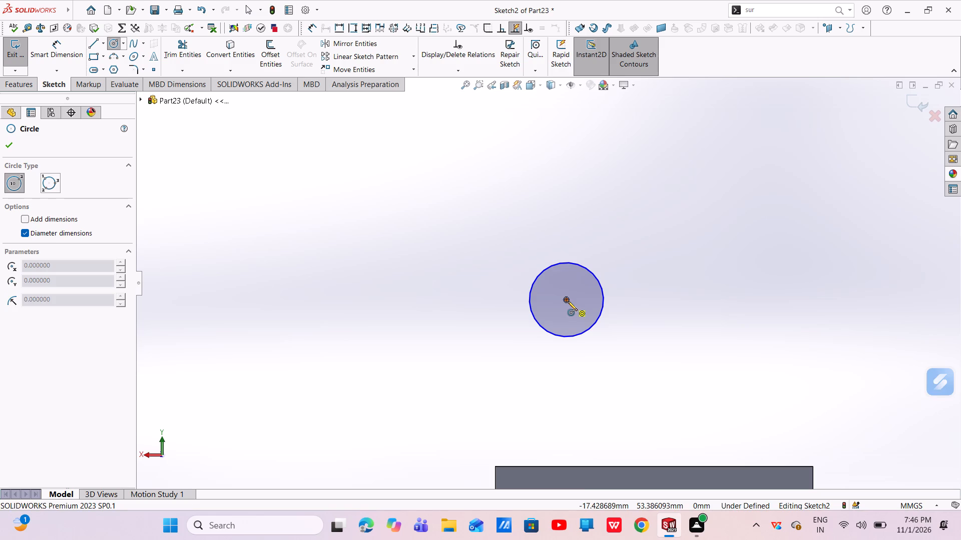
{"action": "left_click", "coordinate": [568, 301]}
{"action": "left_click", "coordinate": [613, 351]}
{"action": "right_click", "coordinate": [613, 351]}
{"action": "left_click", "coordinate": [645, 363]}
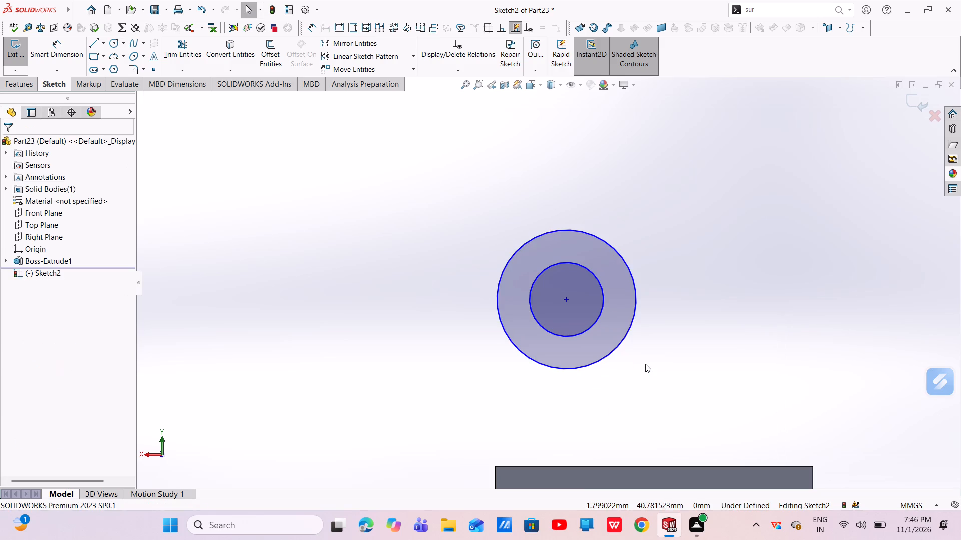
{"action": "scroll", "coordinate": [646, 381], "scroll_direction": "up", "scroll_amount": 6}
{"action": "scroll", "coordinate": [680, 378], "scroll_direction": "down", "scroll_amount": 3}
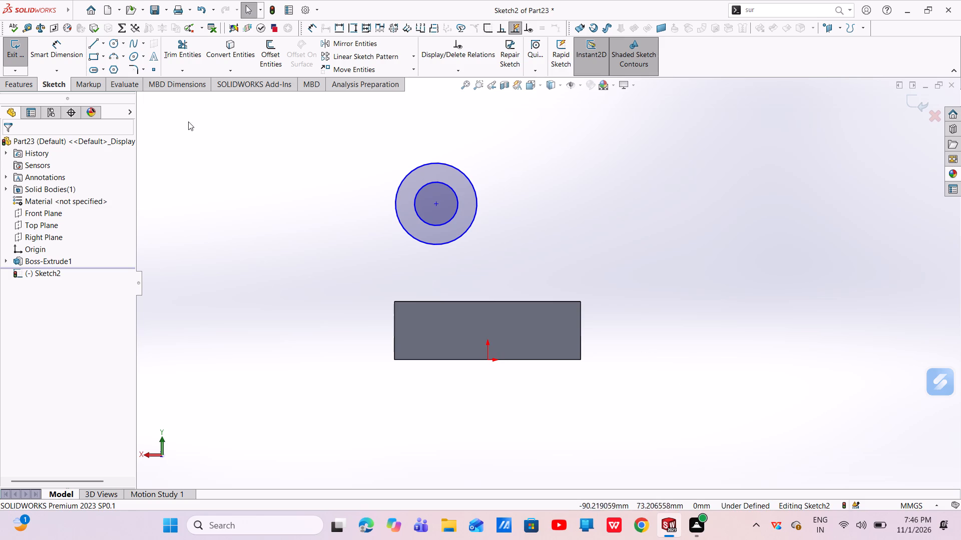
Draw a line along the end face's top edge, from corner to corner.
{"action": "left_click", "coordinate": [95, 45]}
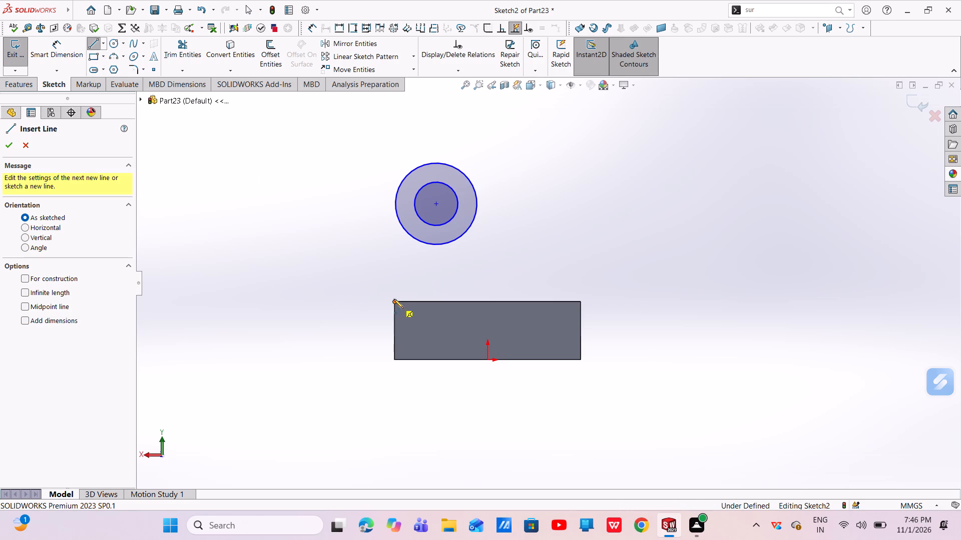
{"action": "left_click", "coordinate": [397, 301]}
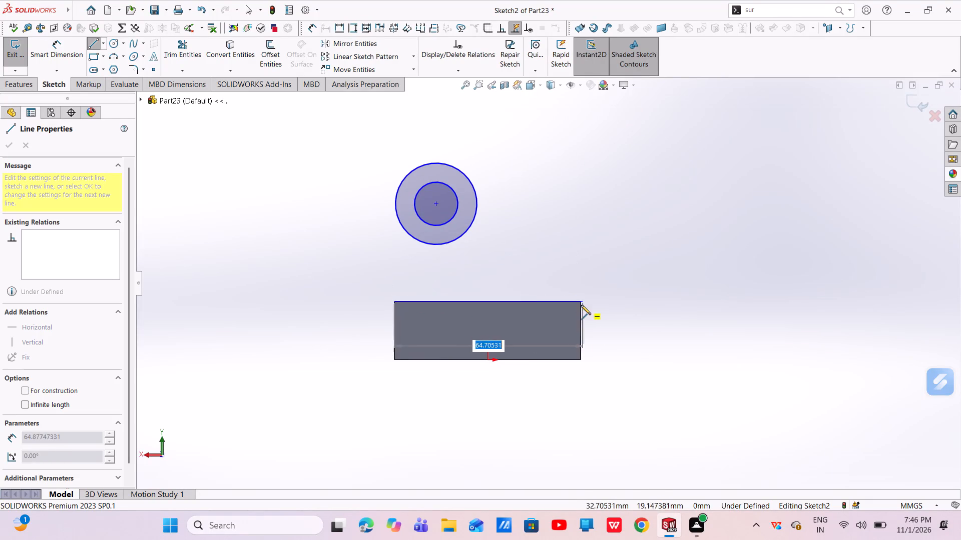
{"action": "left_click", "coordinate": [581, 301]}
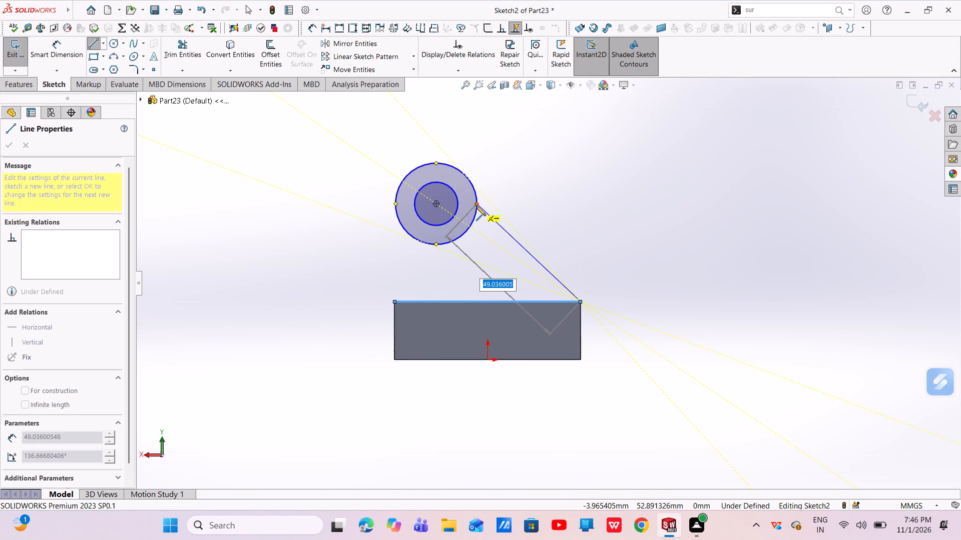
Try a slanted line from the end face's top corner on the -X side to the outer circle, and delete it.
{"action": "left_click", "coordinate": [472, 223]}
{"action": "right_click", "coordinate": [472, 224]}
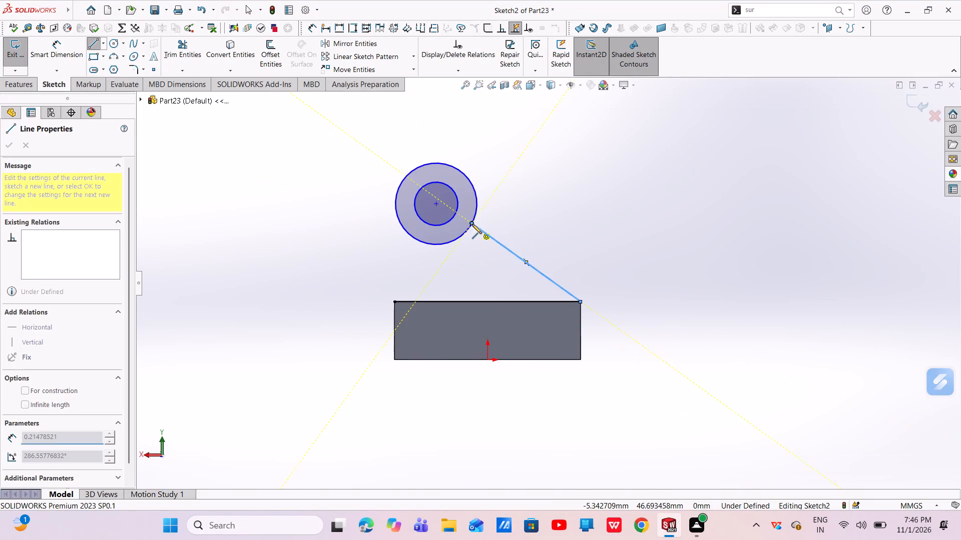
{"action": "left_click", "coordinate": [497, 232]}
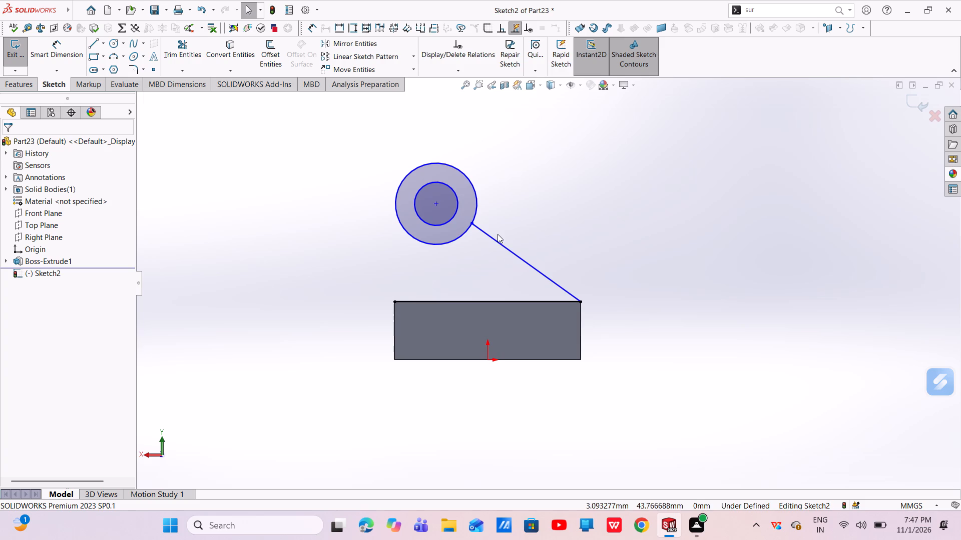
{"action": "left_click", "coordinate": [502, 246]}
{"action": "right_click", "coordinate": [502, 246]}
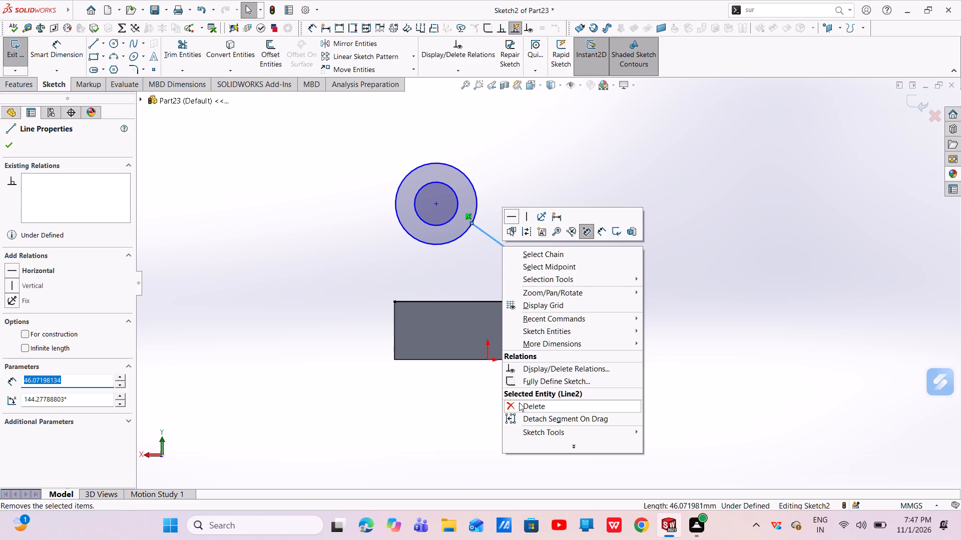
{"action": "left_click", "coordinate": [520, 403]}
Add a Vertical relation between the circles' centre and the origin.
{"action": "left_click", "coordinate": [435, 203]}
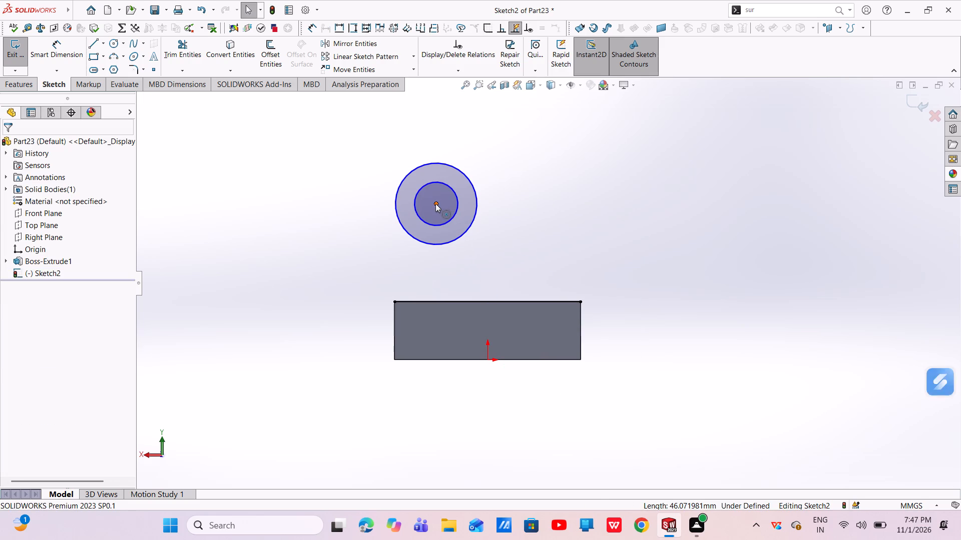
{"action": "left_click", "coordinate": [488, 359], "text": "ctrl"}
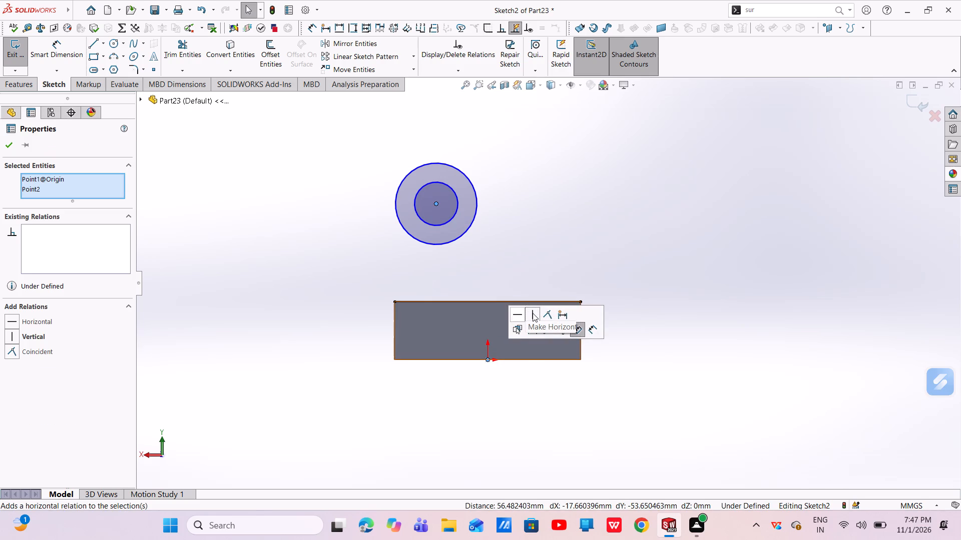
{"action": "left_click", "coordinate": [533, 313]}
{"action": "key", "text": "Escape"}
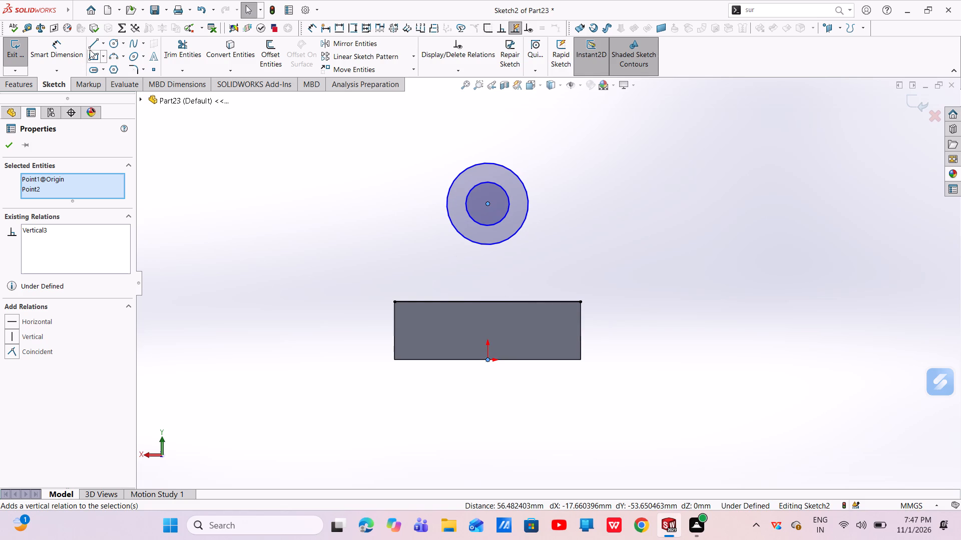
Draw a line about 44 mm long, tangent to the outer circle, down to the end face's top corner on the +X side.
{"action": "left_click", "coordinate": [91, 46]}
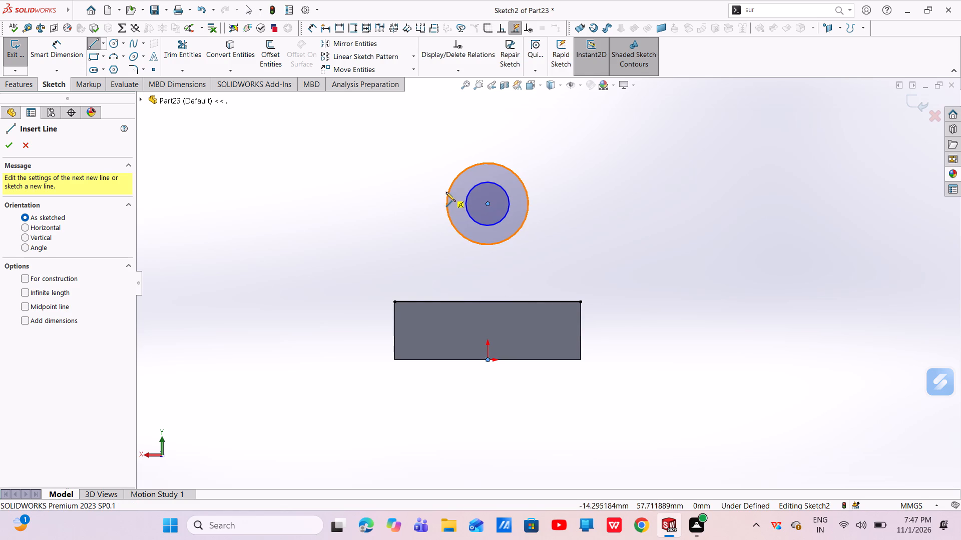
{"action": "left_click", "coordinate": [446, 192]}
{"action": "left_click", "coordinate": [394, 302]}
{"action": "right_click", "coordinate": [394, 302]}
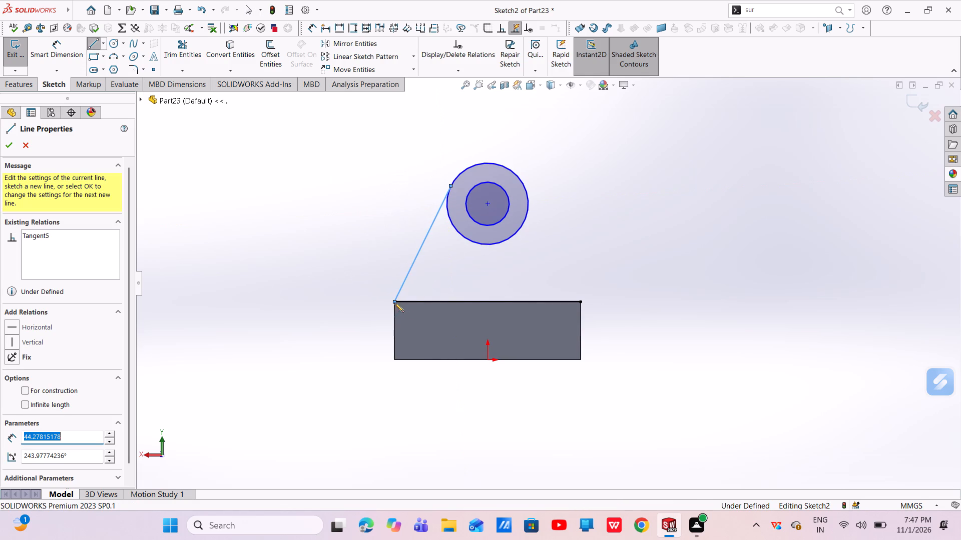
{"action": "left_click", "coordinate": [407, 310]}
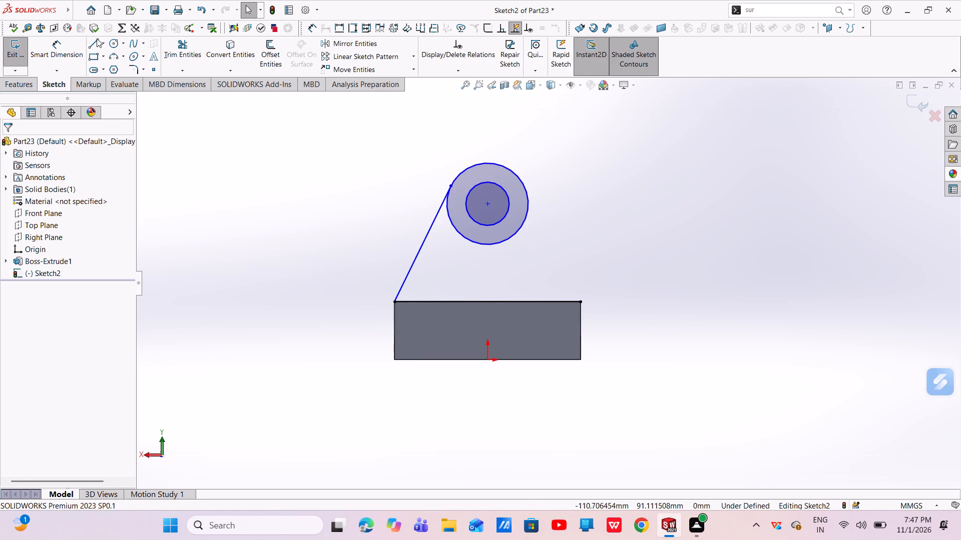
Draw the matching line about 44 mm long from the outer circle to the end face's top corner on the -X side.
{"action": "left_click", "coordinate": [94, 40]}
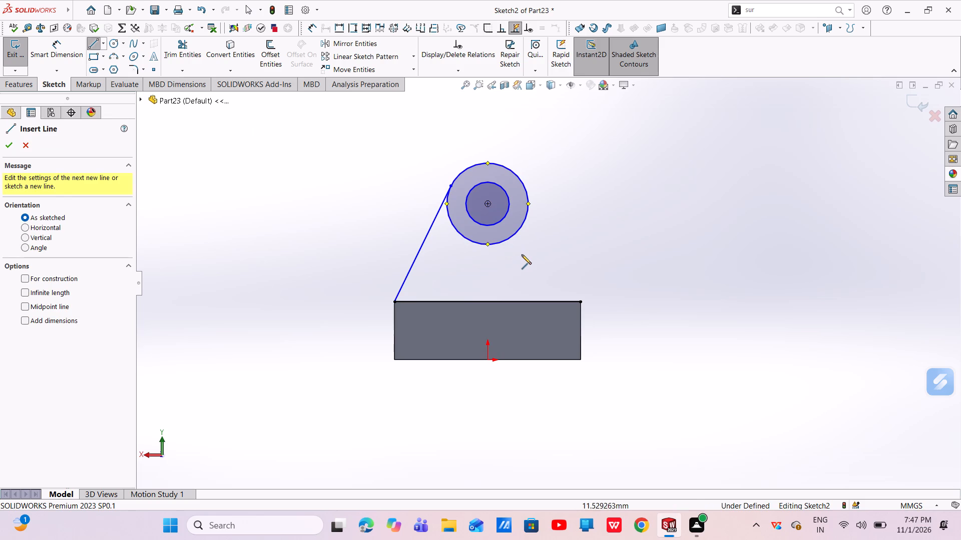
{"action": "left_click", "coordinate": [525, 186]}
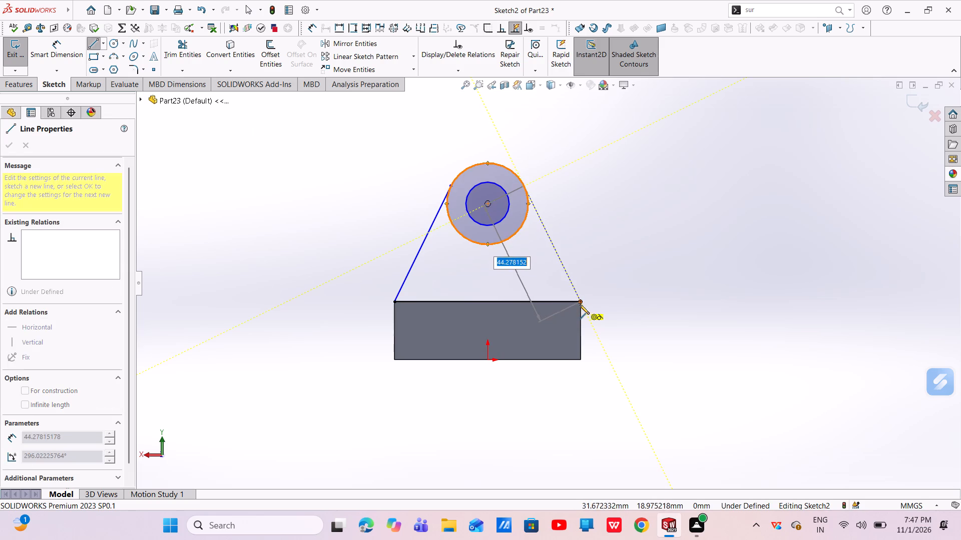
{"action": "left_click", "coordinate": [579, 303]}
{"action": "right_click", "coordinate": [579, 303]}
{"action": "left_click", "coordinate": [592, 308]}
Draw a vertical centerline about 54 mm long from the origin up to the circles' centre.
{"action": "scroll", "coordinate": [579, 280], "scroll_direction": "up", "scroll_amount": 3}
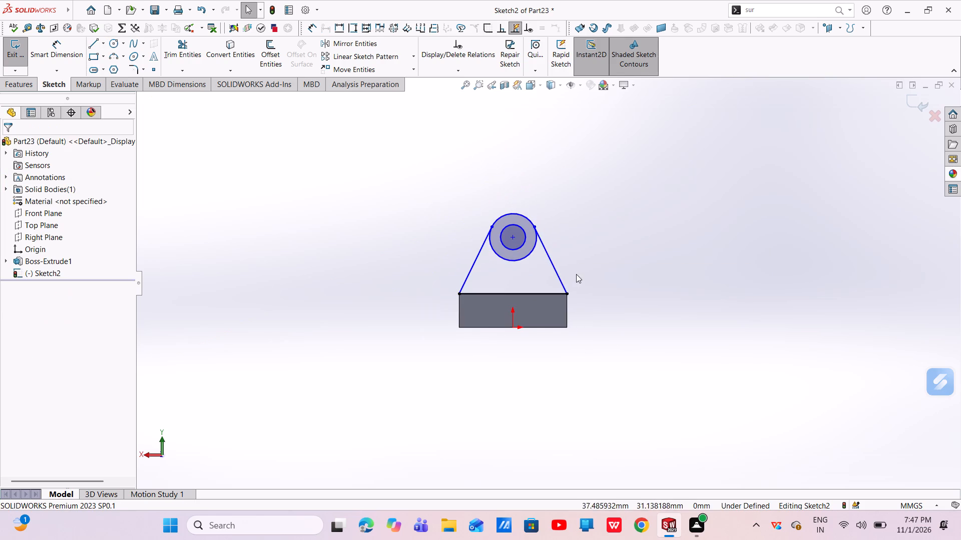
{"action": "middle_click_drag", "start_coordinate": [576, 273], "coordinate": [534, 361]}
{"action": "scroll", "coordinate": [544, 332], "scroll_direction": "up", "scroll_amount": 2}
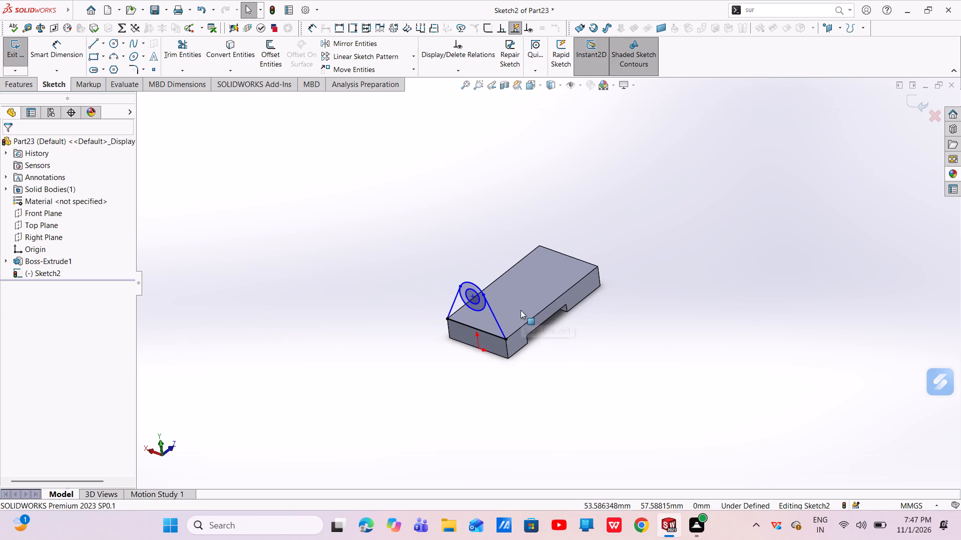
{"action": "scroll", "coordinate": [521, 310], "scroll_direction": "down", "scroll_amount": 6}
{"action": "middle_click_drag", "start_coordinate": [520, 341], "coordinate": [560, 265]}
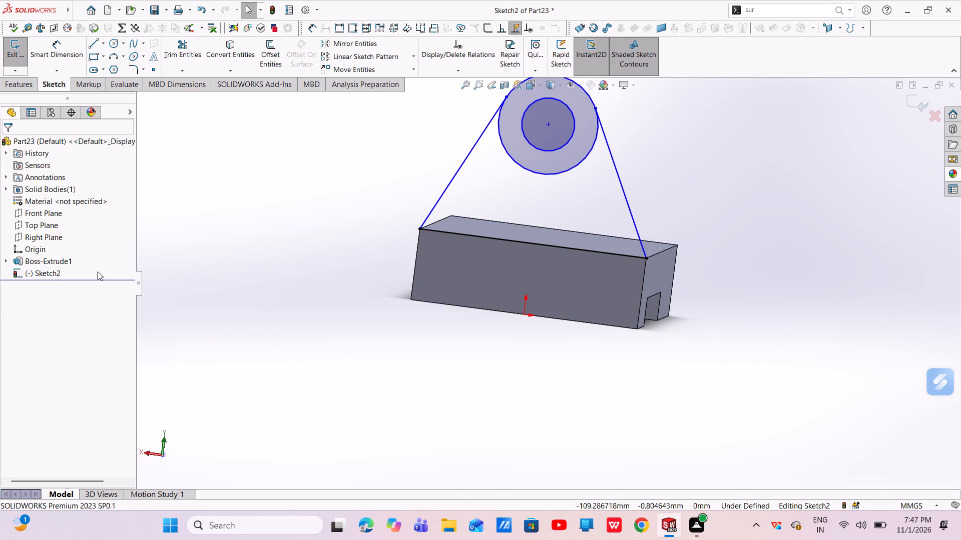
{"action": "left_click", "coordinate": [47, 276]}
{"action": "left_click", "coordinate": [70, 260]}
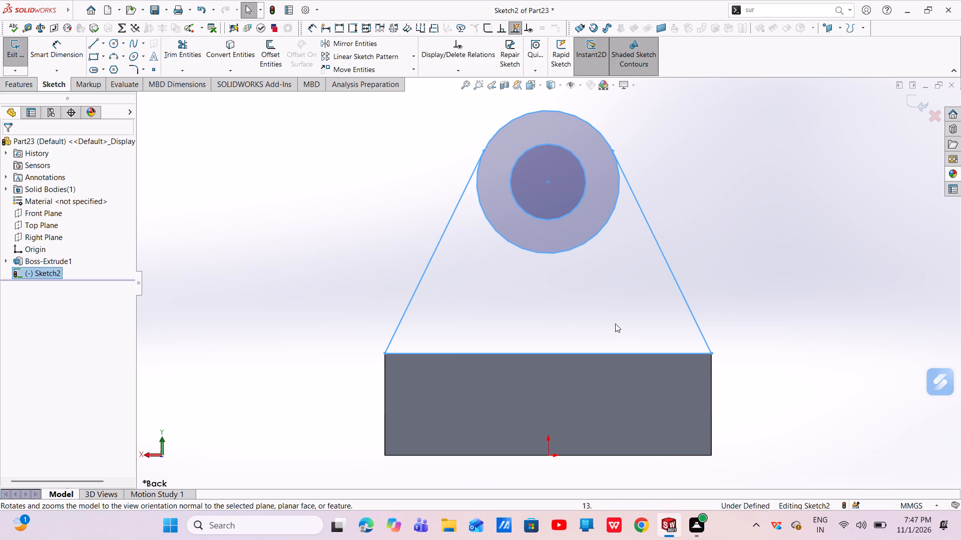
{"action": "left_click", "coordinate": [103, 46]}
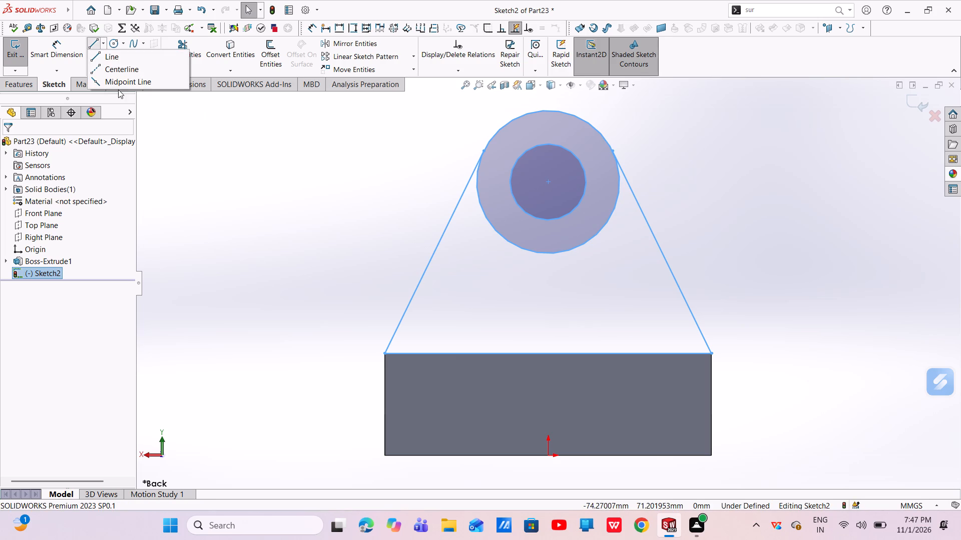
{"action": "left_click", "coordinate": [115, 68]}
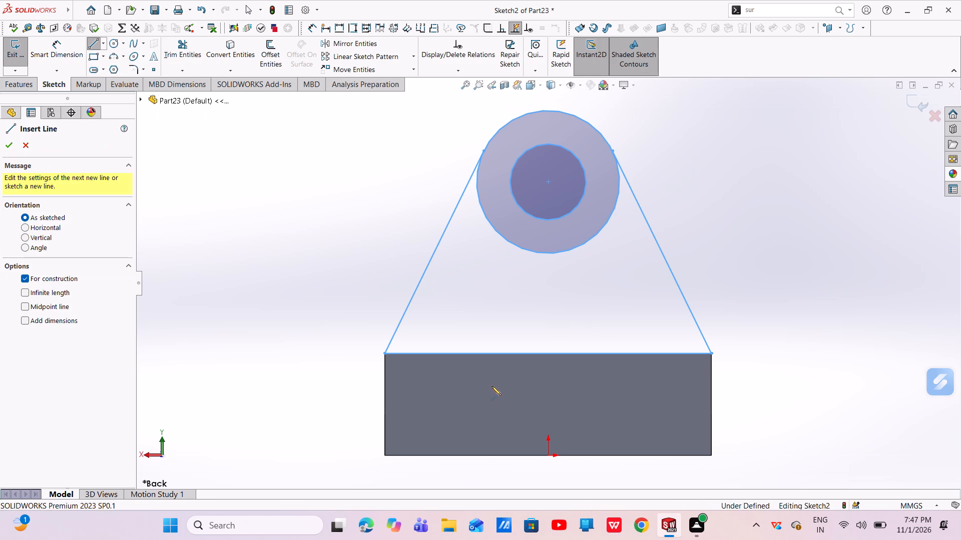
{"action": "left_click", "coordinate": [550, 455]}
{"action": "left_click", "coordinate": [550, 179]}
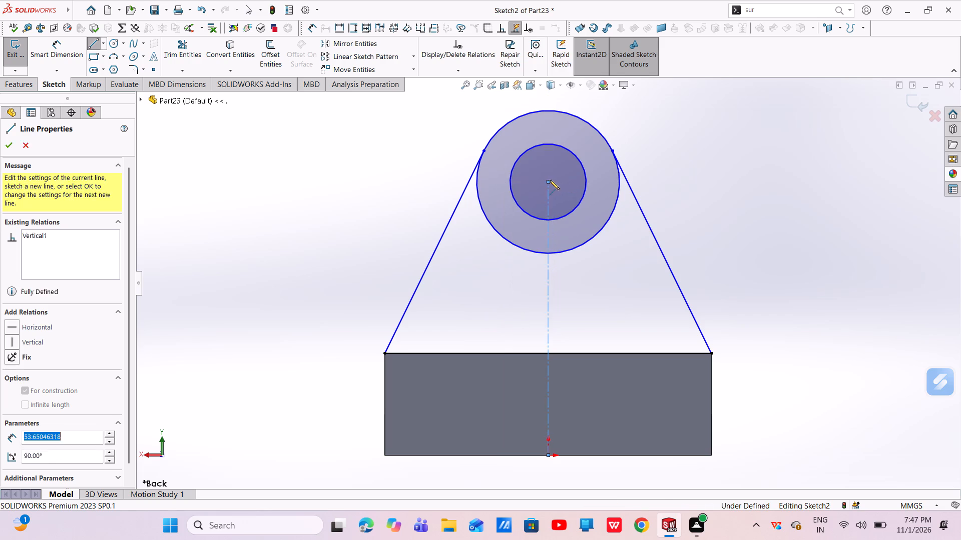
{"action": "right_click", "coordinate": [550, 180]}
{"action": "left_click", "coordinate": [571, 190]}
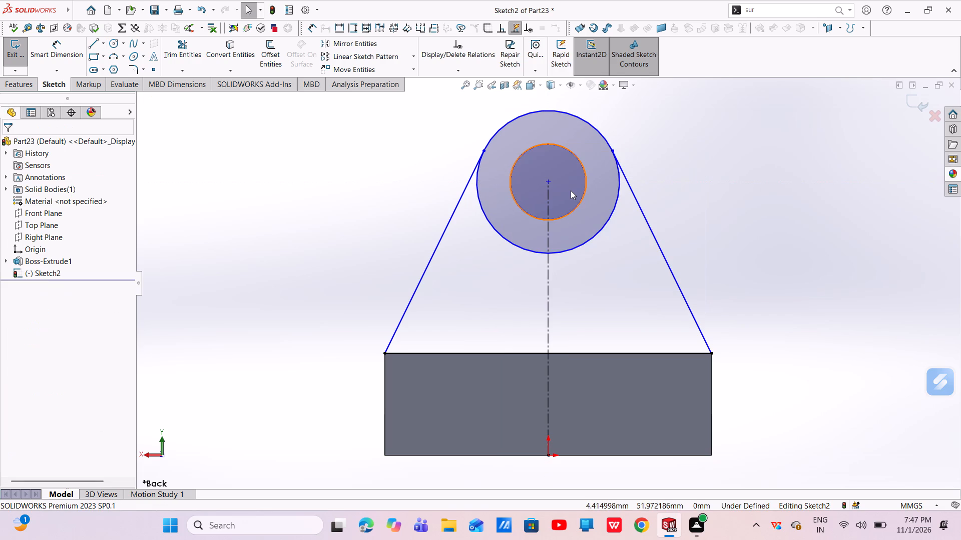
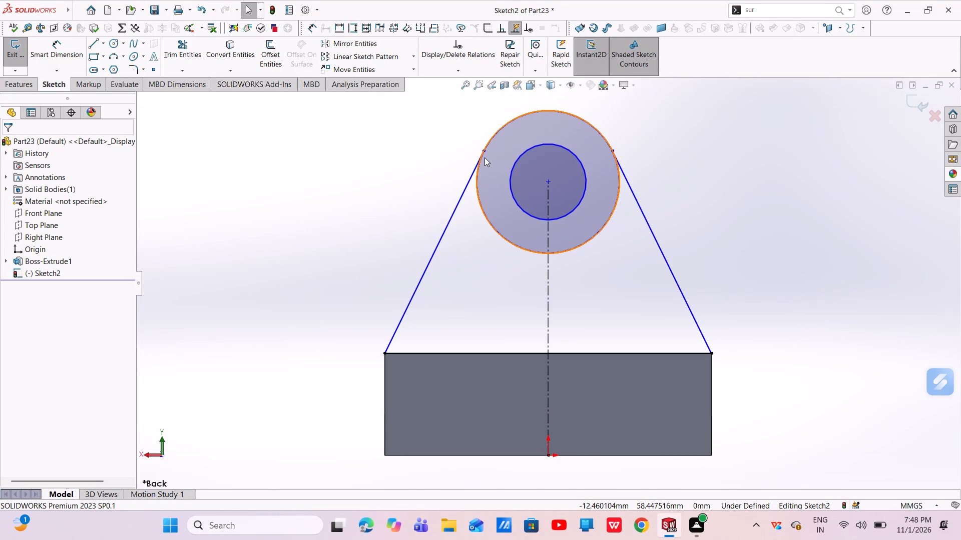
Dimension the outer circle of the lug sketch to a diameter of 40 mm.
{"action": "left_click", "coordinate": [65, 58]}
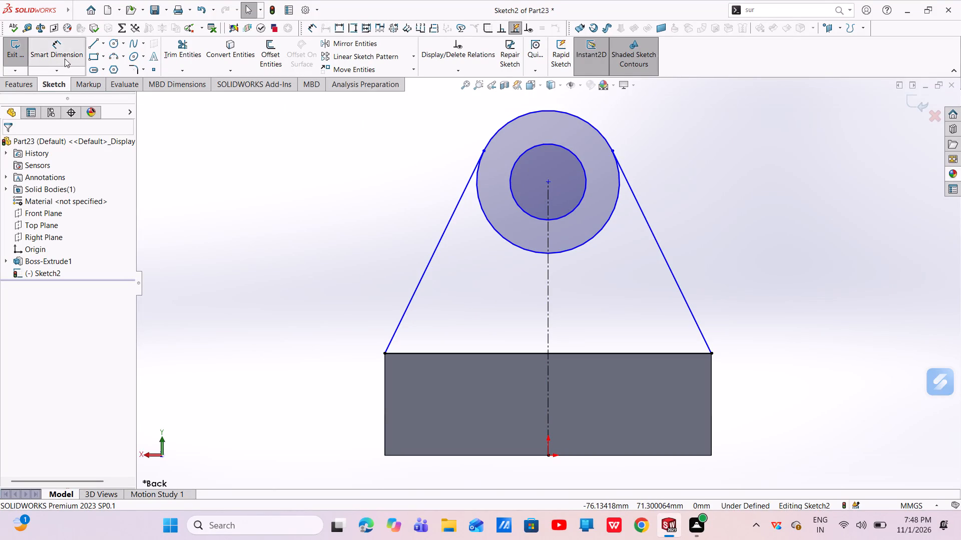
{"action": "left_click", "coordinate": [488, 222]}
{"action": "left_click", "coordinate": [358, 187]}
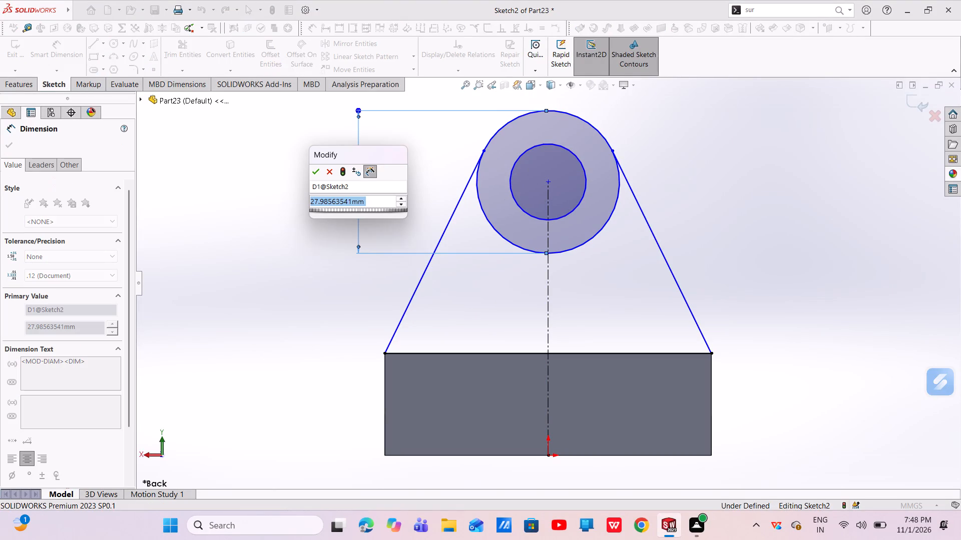
{"action": "key", "text": "BackSpace"}
{"action": "key", "text": "4"}
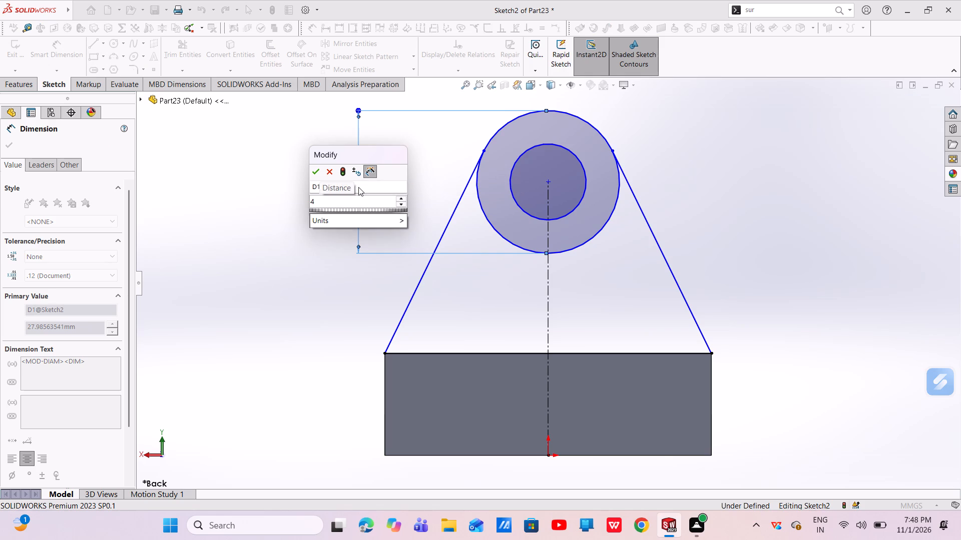
{"action": "key", "text": "0"}
{"action": "key", "text": "Return"}
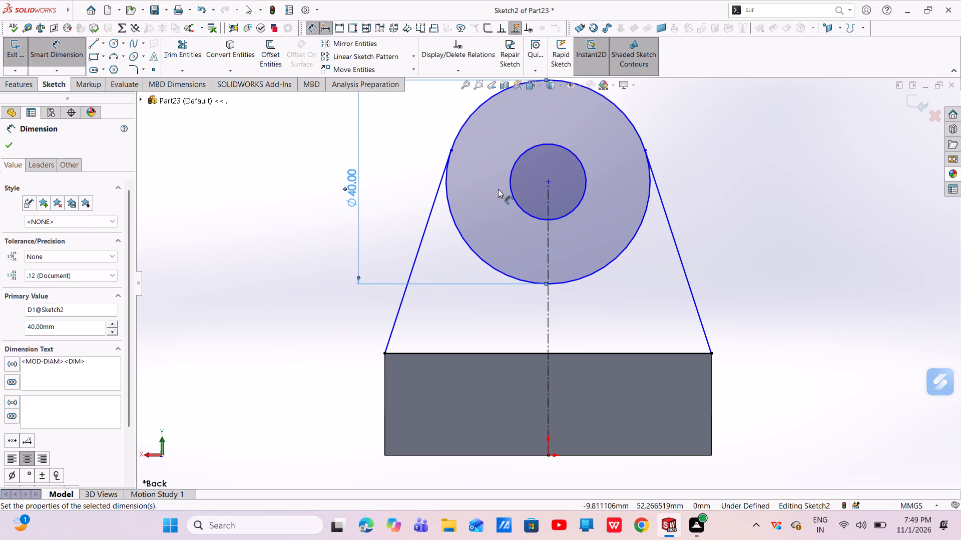
Dimension the inner circle of the lug sketch to a diameter of 20 mm.
{"action": "left_click", "coordinate": [513, 198]}
{"action": "left_click", "coordinate": [268, 212]}
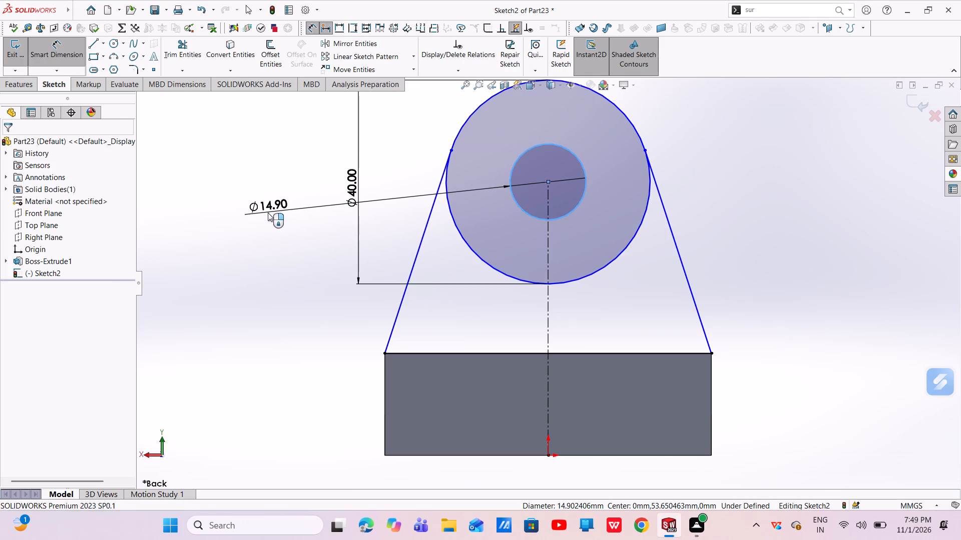
{"action": "key", "text": "BackSpace"}
{"action": "type", "text": "20"}
{"action": "key", "text": "Return"}
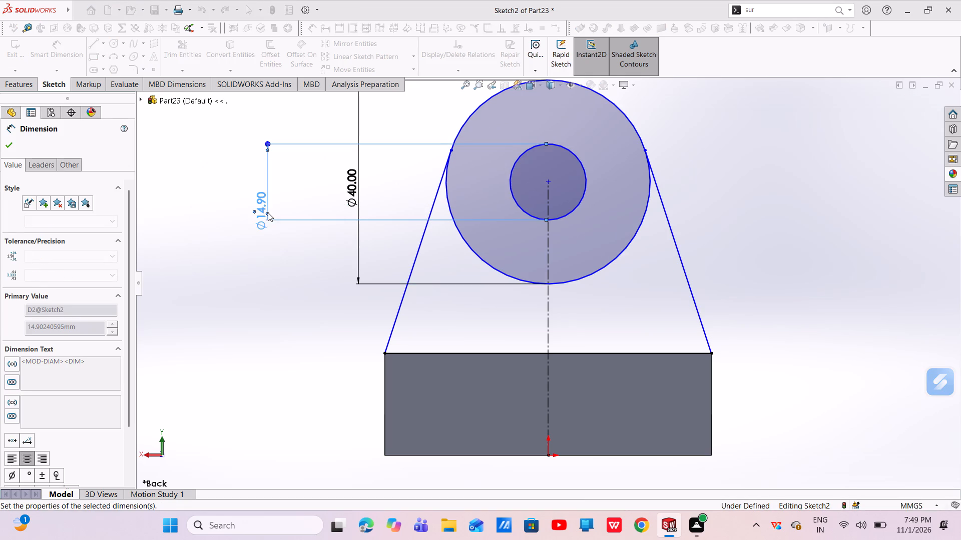
{"action": "left_click", "coordinate": [2, 149]}
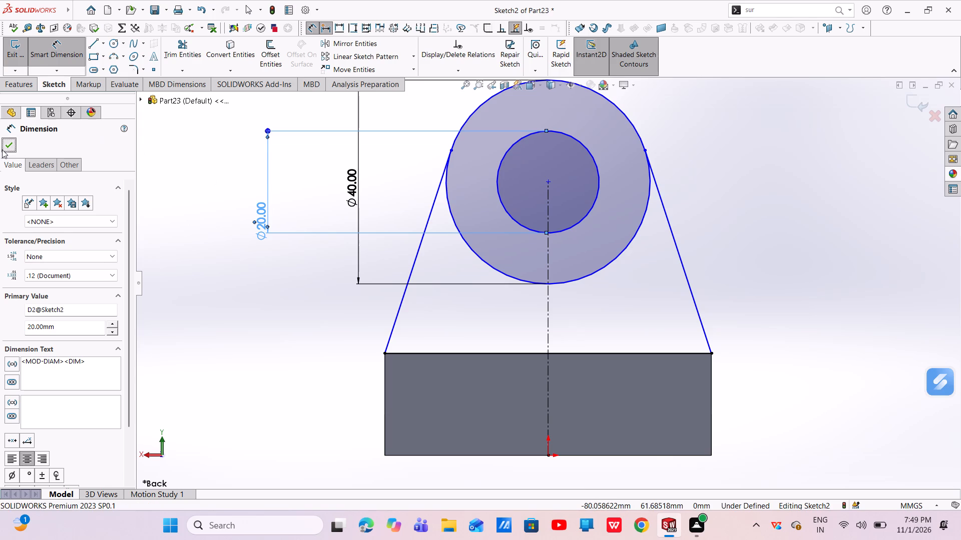
Dimension the vertical distance from the circles' centre to the end face's top edge as 56 mm.
{"action": "scroll", "coordinate": [214, 259], "scroll_direction": "up", "scroll_amount": 2}
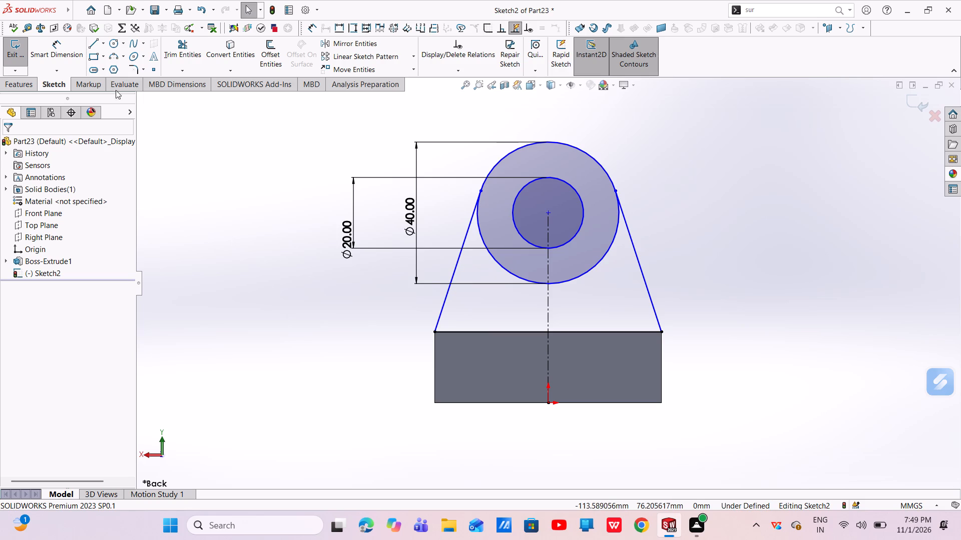
{"action": "left_click", "coordinate": [56, 38]}
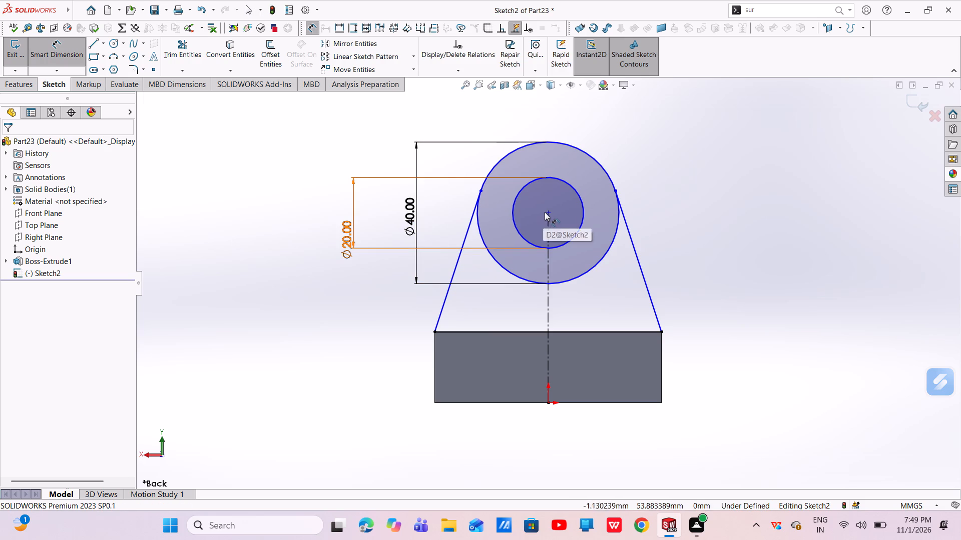
{"action": "left_click", "coordinate": [548, 212]}
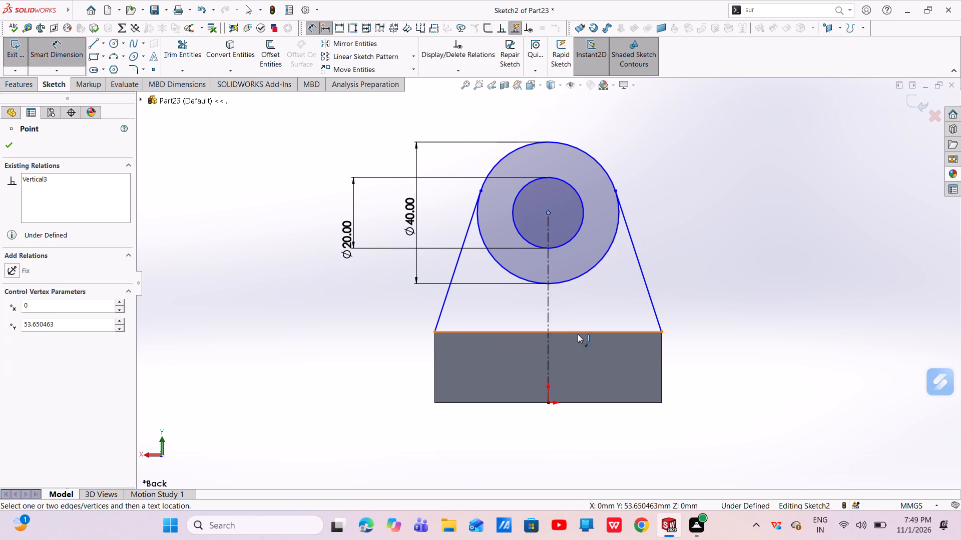
{"action": "left_click", "coordinate": [578, 332]}
{"action": "left_click", "coordinate": [727, 283]}
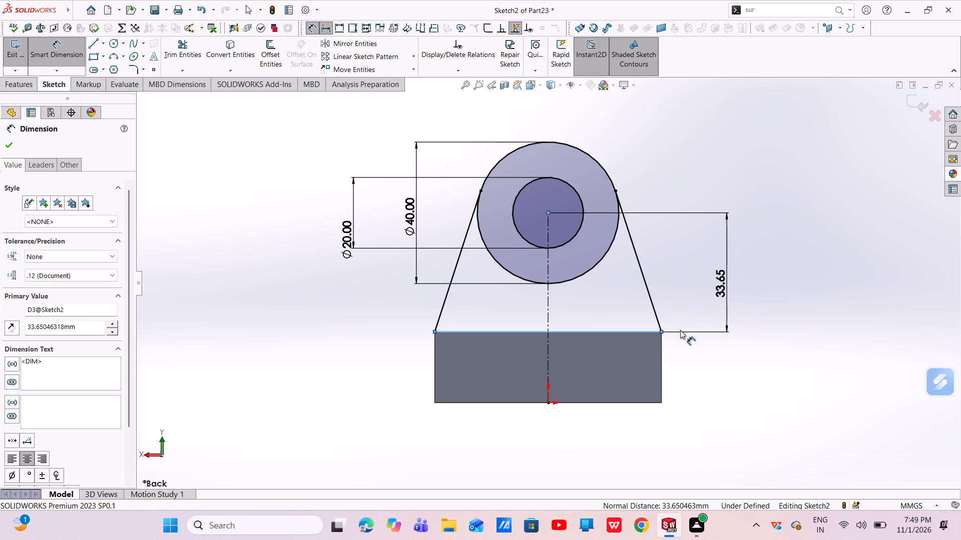
{"action": "key", "text": "BackSpace"}
{"action": "type", "text": "56"}
{"action": "key", "text": "Return"}
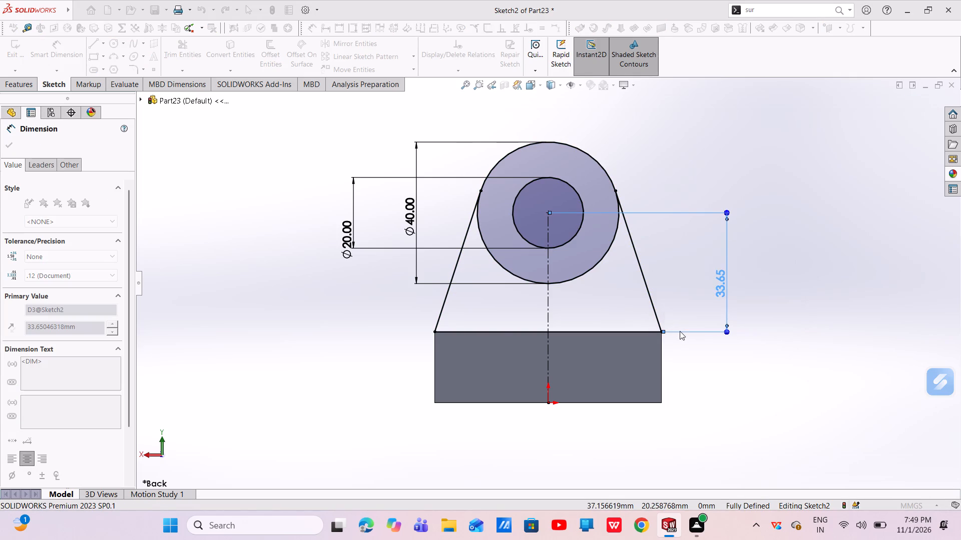
{"action": "key", "text": "Escape"}
{"action": "key", "text": "Escape"}
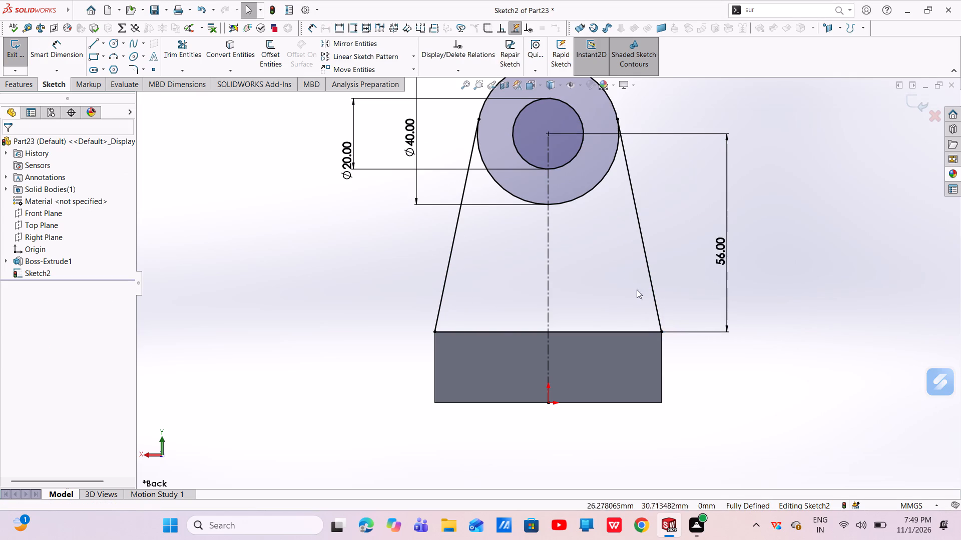
Start a boss extrude of the lug sketch with both tapered side regions and the ring as contours, leaving out the inner circle.
{"action": "scroll", "coordinate": [608, 264], "scroll_direction": "up", "scroll_amount": 4}
{"action": "scroll", "coordinate": [597, 208], "scroll_direction": "down", "scroll_amount": 3}
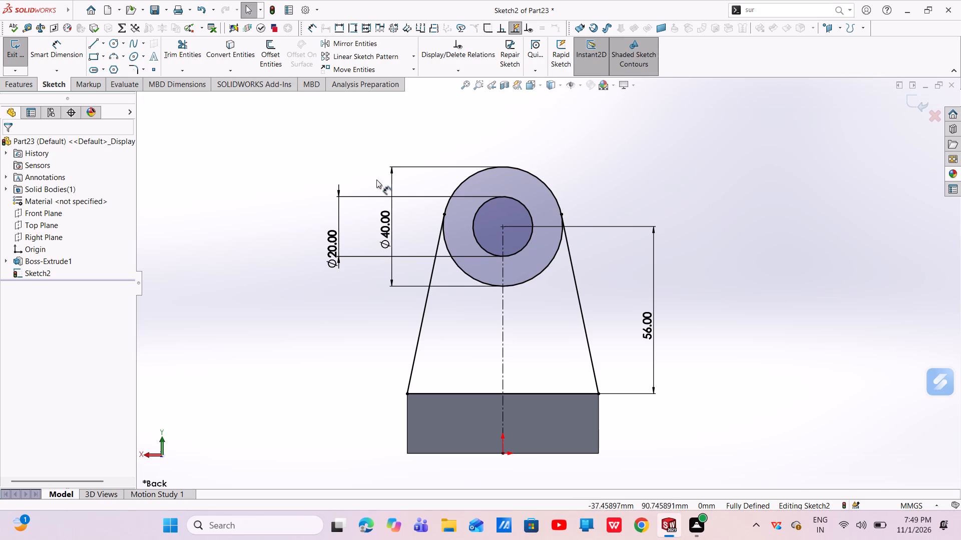
{"action": "left_click", "coordinate": [26, 86]}
{"action": "left_click", "coordinate": [20, 68]}
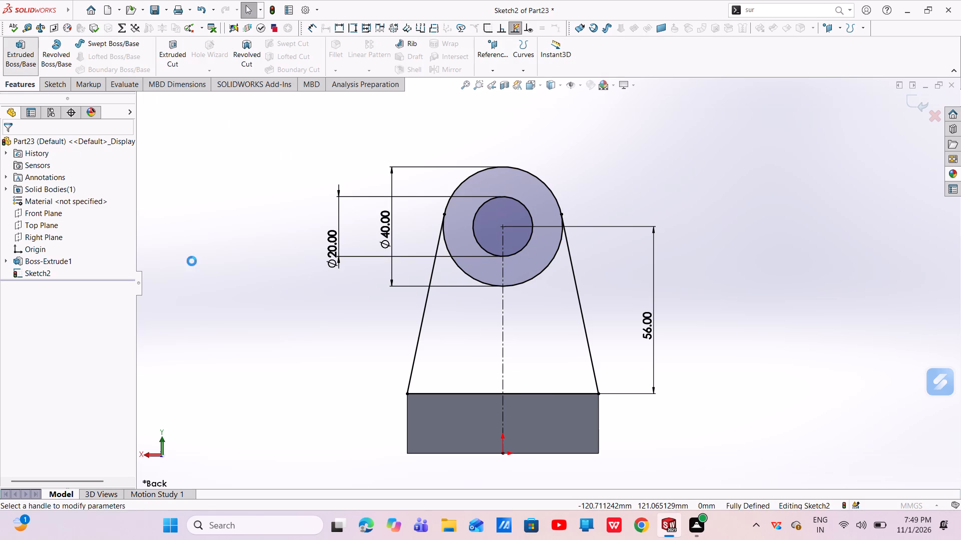
{"action": "left_click", "coordinate": [560, 247]}
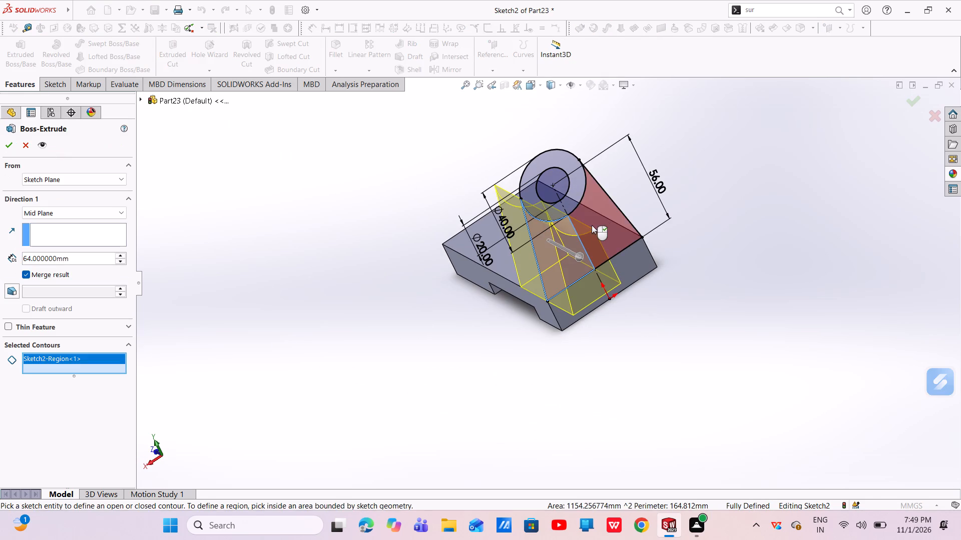
{"action": "left_click", "coordinate": [594, 219]}
{"action": "left_click", "coordinate": [546, 184]}
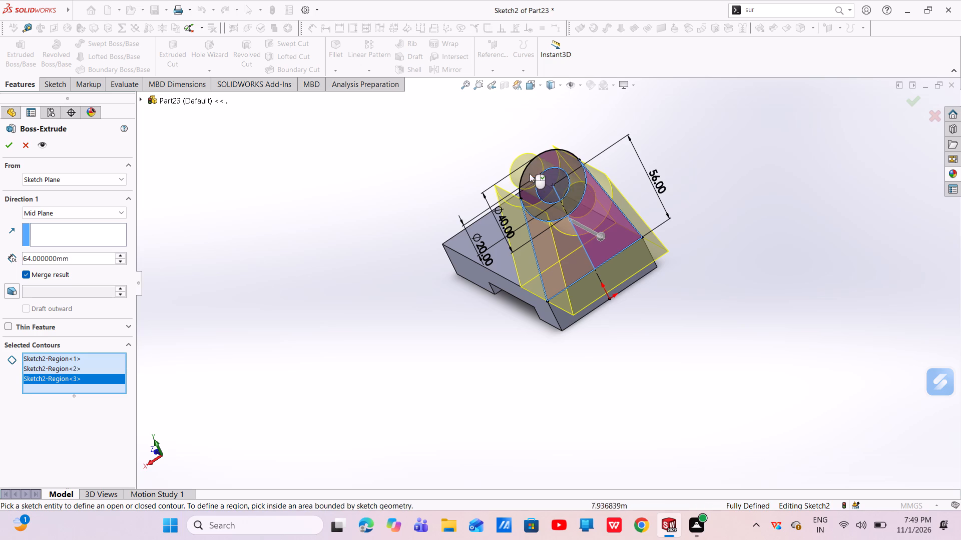
{"action": "left_click", "coordinate": [534, 170]}
{"action": "middle_click_drag", "start_coordinate": [529, 287], "coordinate": [600, 251]}
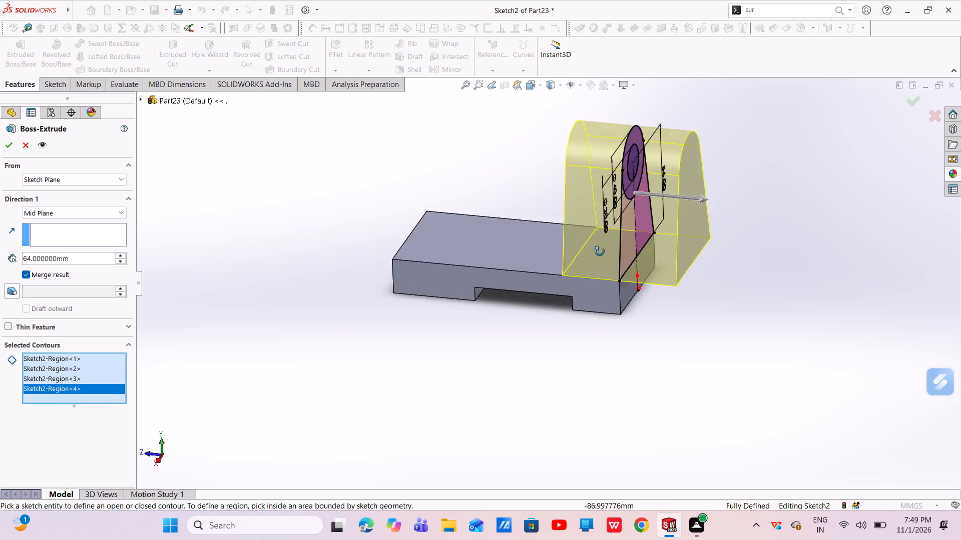
{"action": "middle_click_drag", "start_coordinate": [600, 251], "coordinate": [663, 293]}
{"action": "left_click", "coordinate": [601, 141]}
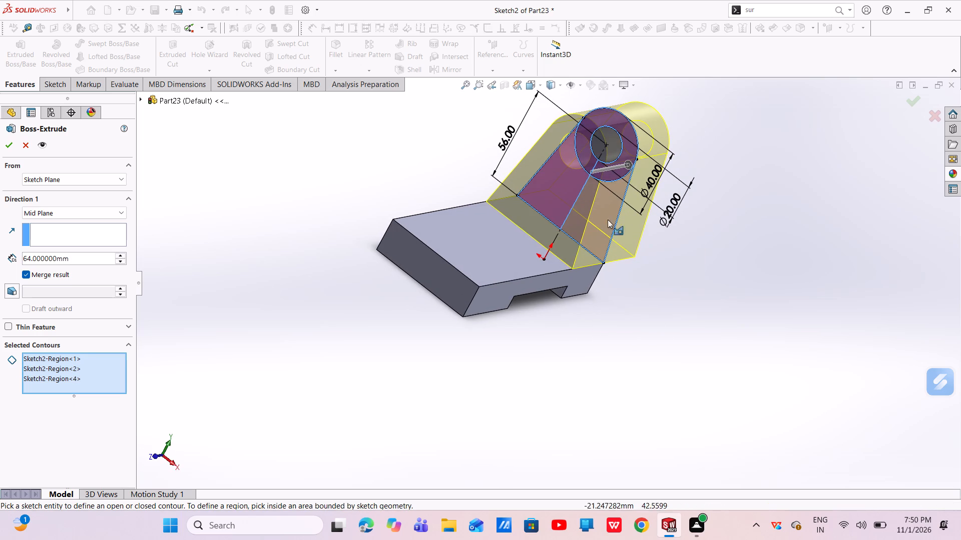
Extrude the lug contours Blind to a depth of 14 mm, with the direction reversed so the lug stands over the base.
{"action": "left_click", "coordinate": [122, 207]}
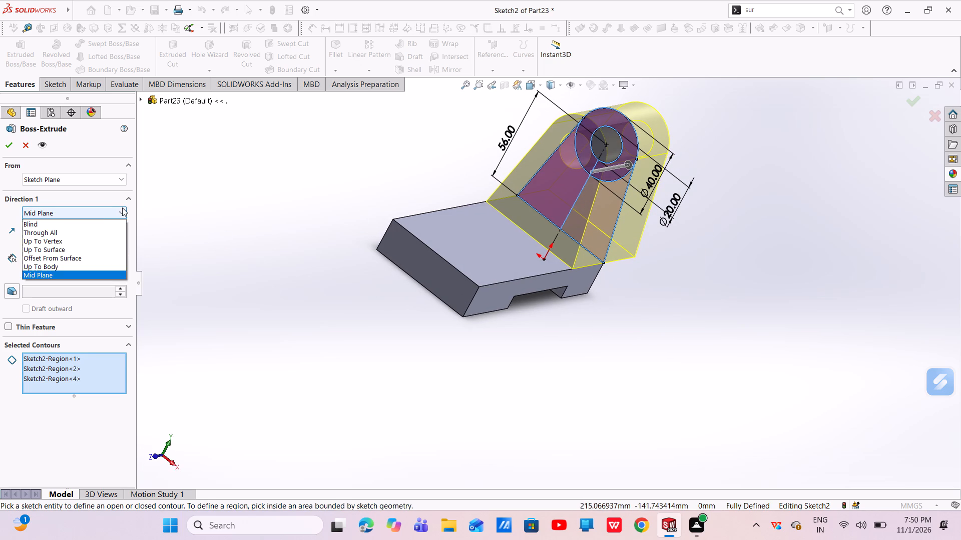
{"action": "left_click", "coordinate": [80, 218]}
{"action": "left_click_drag", "start_coordinate": [91, 258], "coordinate": [0, 282]}
{"action": "key", "text": "BackSpace"}
{"action": "type", "text": "14"}
{"action": "key", "text": "Return"}
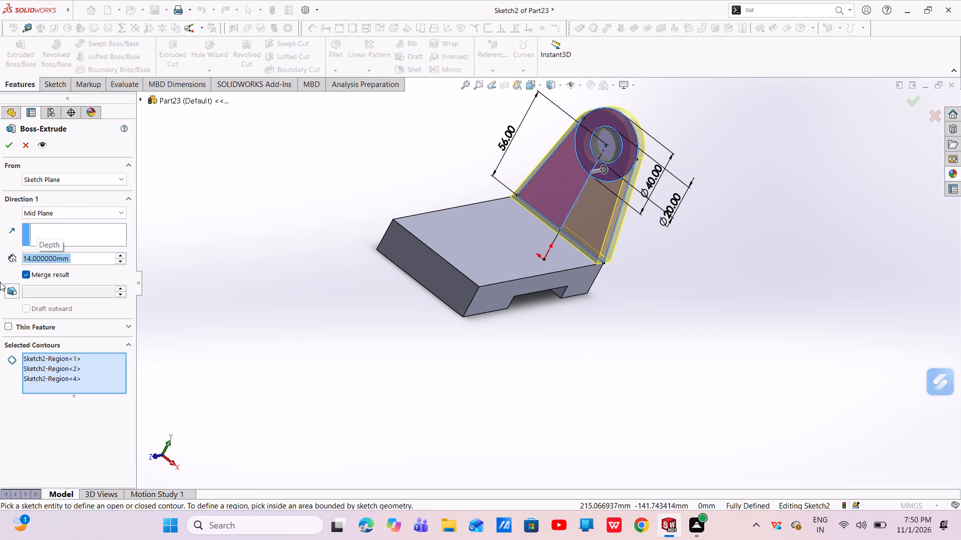
{"action": "middle_click_drag", "start_coordinate": [517, 333], "coordinate": [429, 357]}
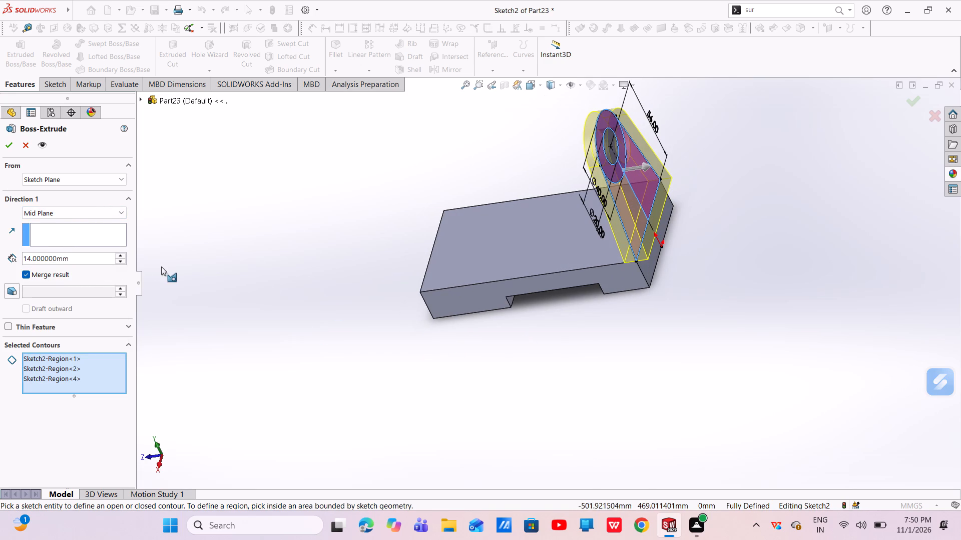
{"action": "left_click", "coordinate": [103, 207]}
{"action": "left_click", "coordinate": [76, 221]}
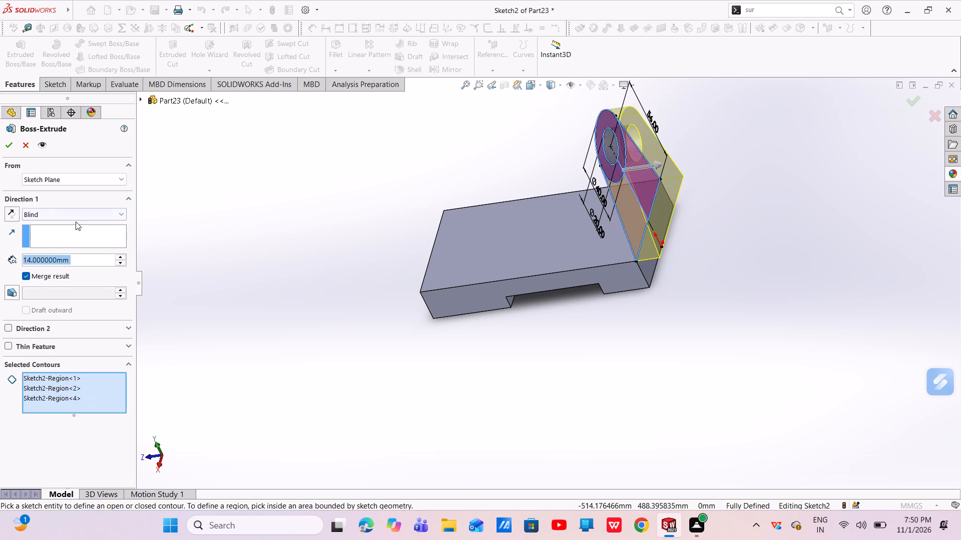
{"action": "left_click", "coordinate": [3, 216]}
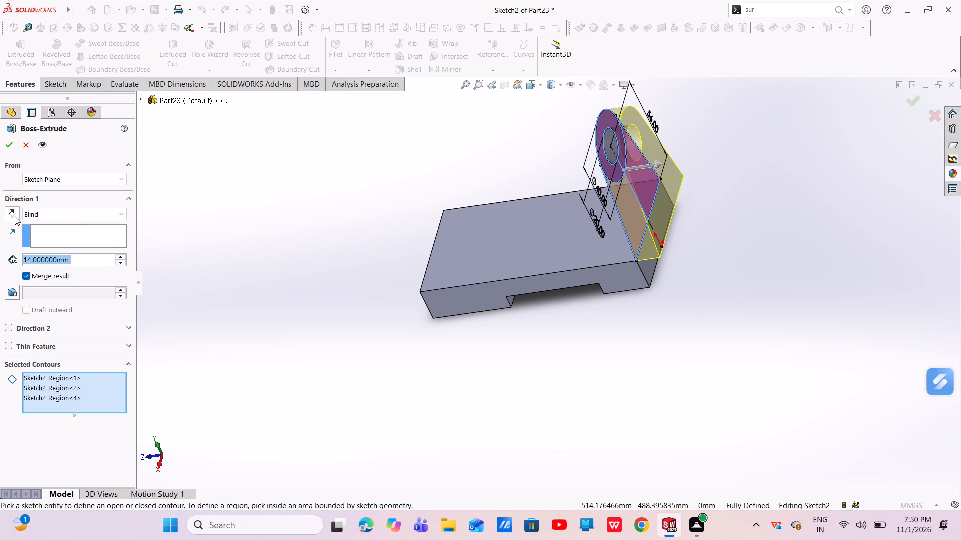
{"action": "left_click", "coordinate": [15, 216]}
{"action": "middle_click_drag", "start_coordinate": [616, 470], "coordinate": [641, 394]}
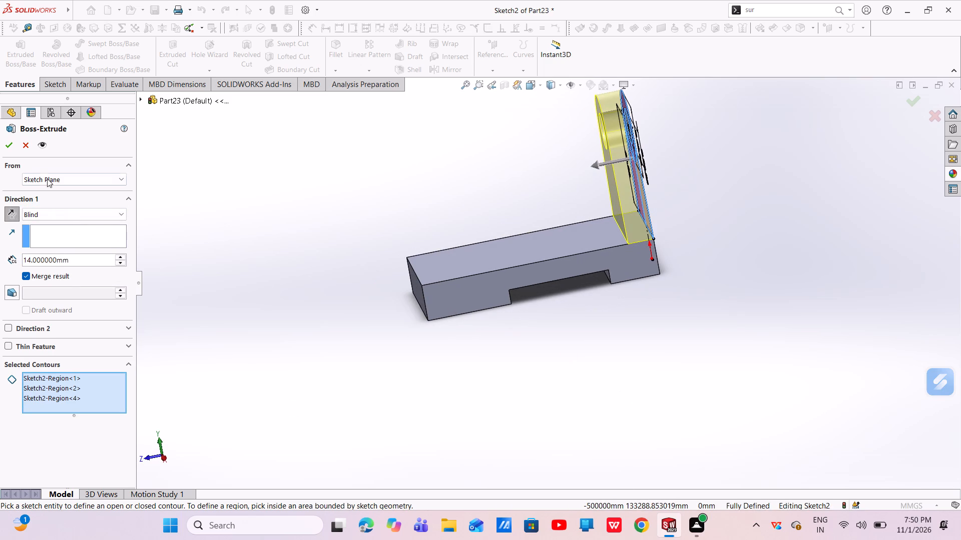
{"action": "left_click", "coordinate": [16, 149]}
Examine the extruded lug and its junction with the notched base from several angles.
{"action": "scroll", "coordinate": [638, 216], "scroll_direction": "down", "scroll_amount": 6}
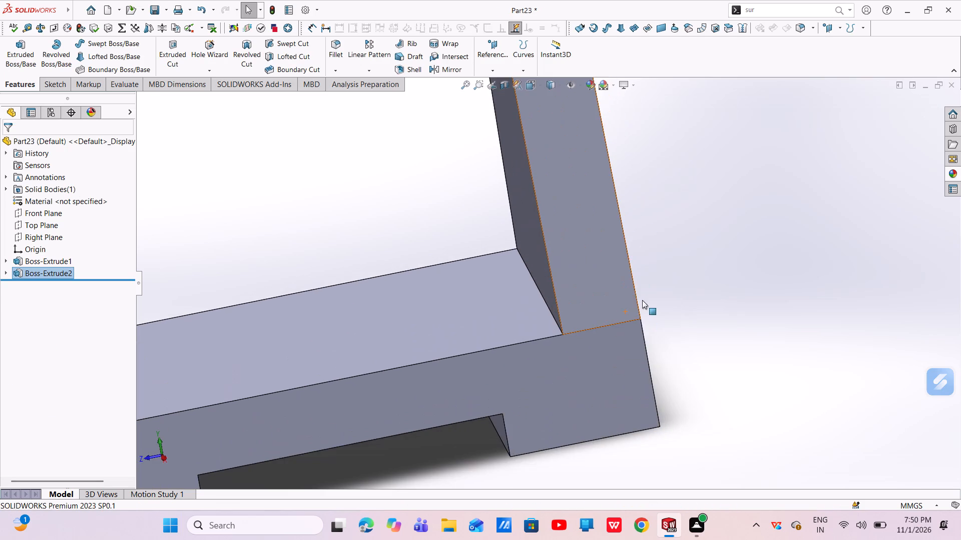
{"action": "middle_click_drag", "start_coordinate": [638, 332], "coordinate": [580, 345]}
{"action": "scroll", "coordinate": [618, 336], "scroll_direction": "up", "scroll_amount": 5}
{"action": "middle_click_drag", "start_coordinate": [580, 319], "coordinate": [692, 257]}
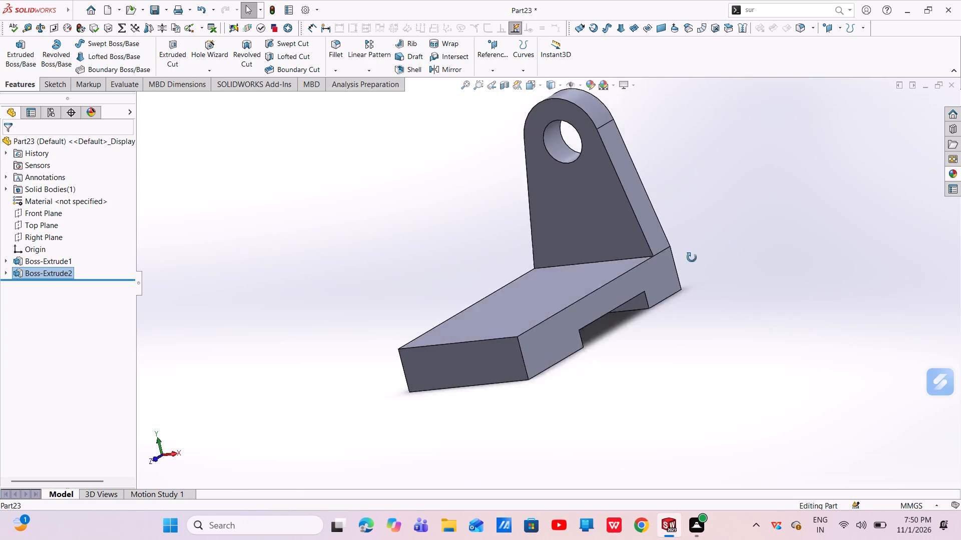
{"action": "middle_click_drag", "start_coordinate": [692, 257], "coordinate": [702, 272]}
{"action": "scroll", "coordinate": [637, 286], "scroll_direction": "down", "scroll_amount": 3}
{"action": "scroll", "coordinate": [632, 295], "scroll_direction": "up", "scroll_amount": 2}
{"action": "scroll", "coordinate": [632, 295], "scroll_direction": "down", "scroll_amount": 1}
{"action": "scroll", "coordinate": [632, 295], "scroll_direction": "up", "scroll_amount": 1}
{"action": "middle_click_drag", "start_coordinate": [629, 298], "coordinate": [603, 306]}
{"action": "scroll", "coordinate": [628, 298], "scroll_direction": "up", "scroll_amount": 1}
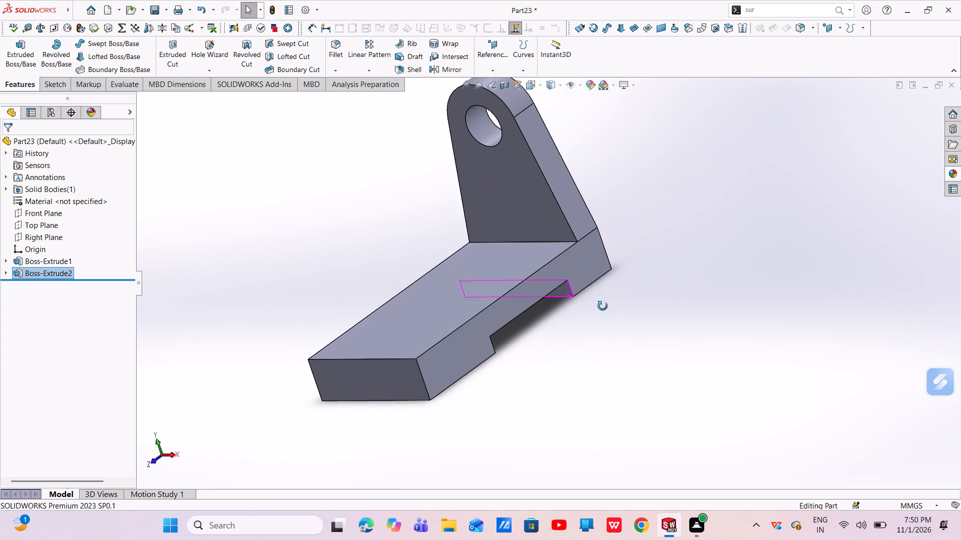
{"action": "middle_click_drag", "start_coordinate": [603, 306], "coordinate": [600, 307]}
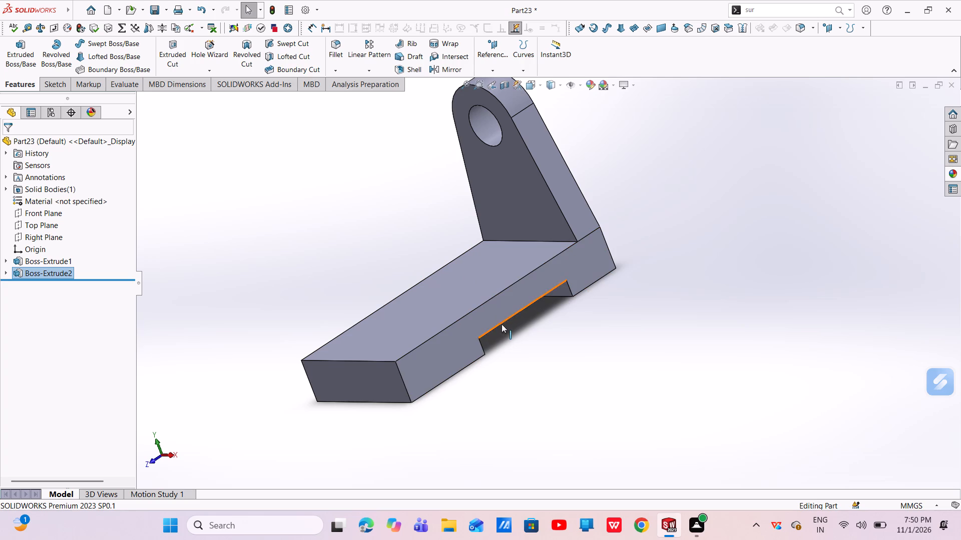
{"action": "scroll", "coordinate": [502, 356], "scroll_direction": "up", "scroll_amount": 2}
{"action": "scroll", "coordinate": [502, 356], "scroll_direction": "down", "scroll_amount": 2}
{"action": "scroll", "coordinate": [502, 356], "scroll_direction": "up", "scroll_amount": 1}
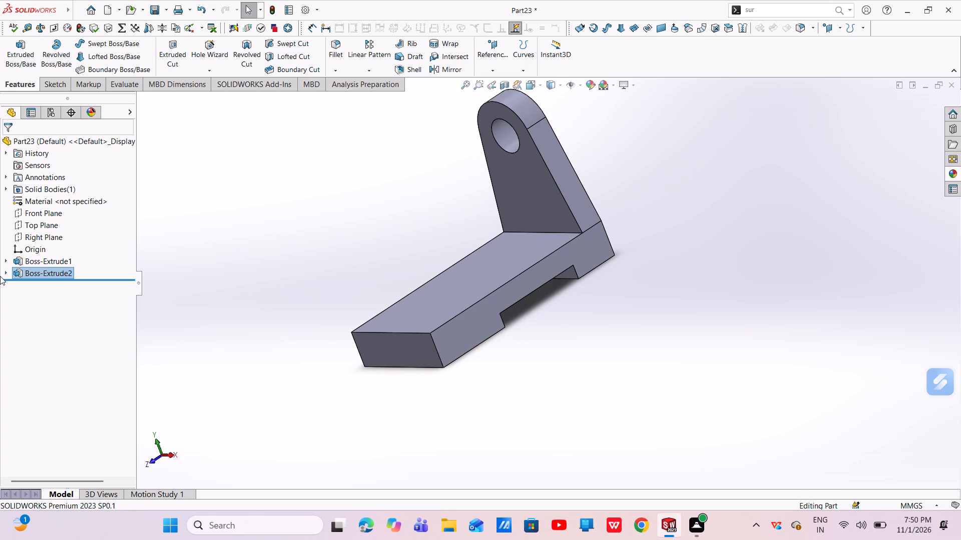
Show the lug's sketch, Sketch2, in the model.
{"action": "left_click", "coordinate": [7, 274]}
{"action": "left_click", "coordinate": [39, 288]}
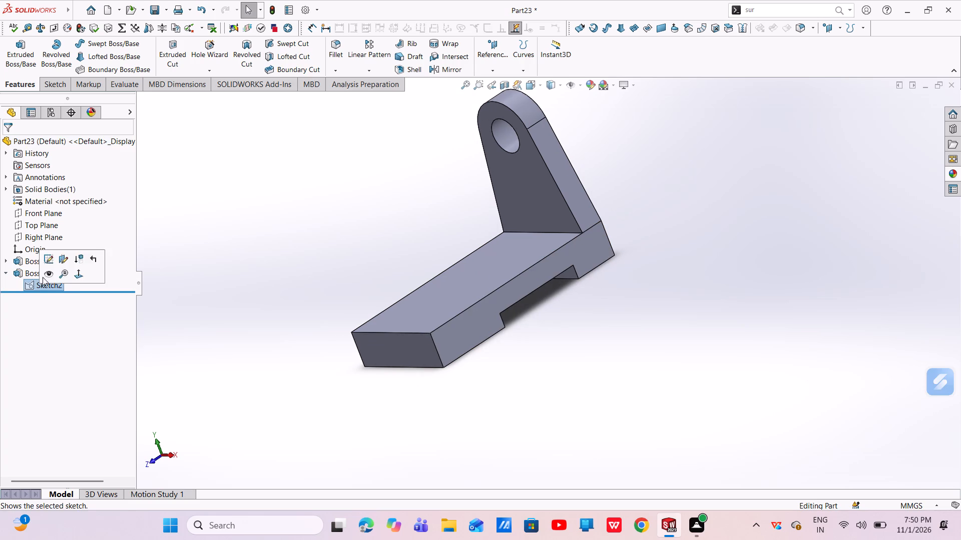
{"action": "left_click", "coordinate": [44, 274]}
Start a boss extrude of the lug's sketch with only the outer and inner circles as contours, so it forms a ring around the hole.
{"action": "middle_click_drag", "start_coordinate": [614, 417], "coordinate": [528, 443]}
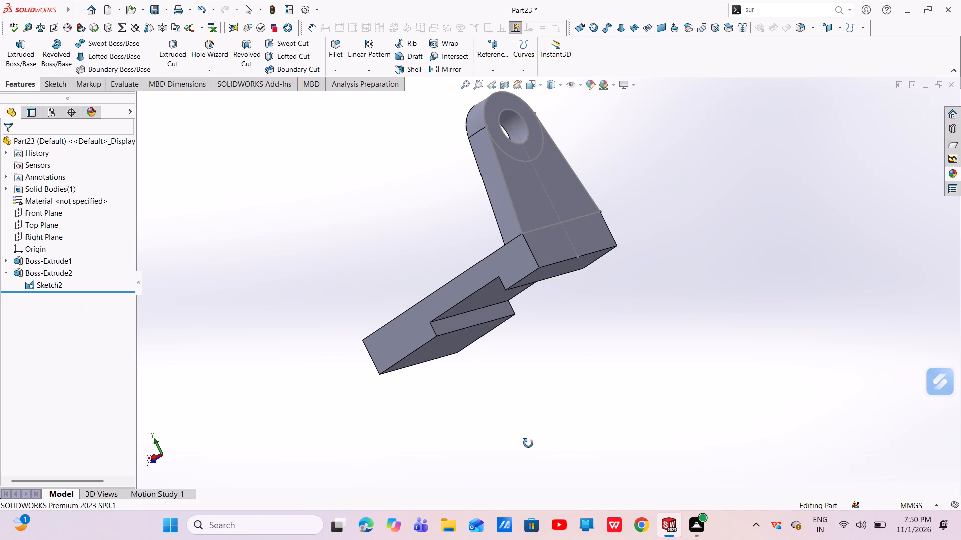
{"action": "middle_click_drag", "start_coordinate": [528, 443], "coordinate": [528, 444]}
{"action": "middle_click_drag", "start_coordinate": [559, 345], "coordinate": [658, 490]}
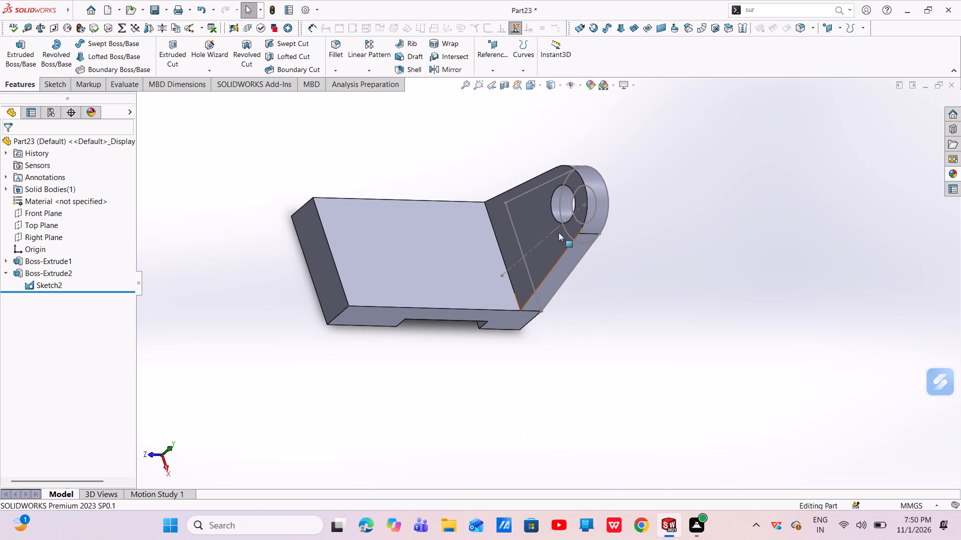
{"action": "left_click", "coordinate": [19, 48]}
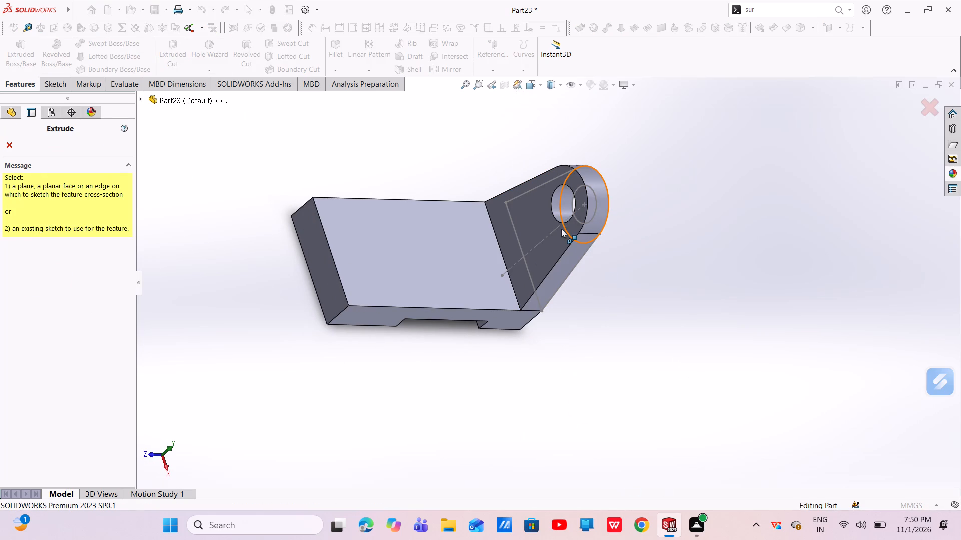
{"action": "left_click", "coordinate": [565, 230]}
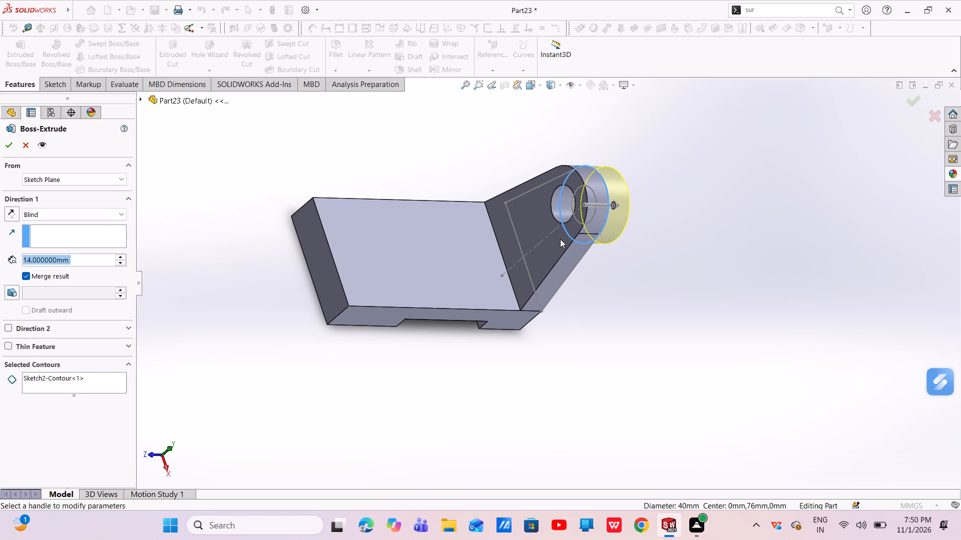
{"action": "left_click", "coordinate": [574, 214]}
{"action": "left_click", "coordinate": [576, 209]}
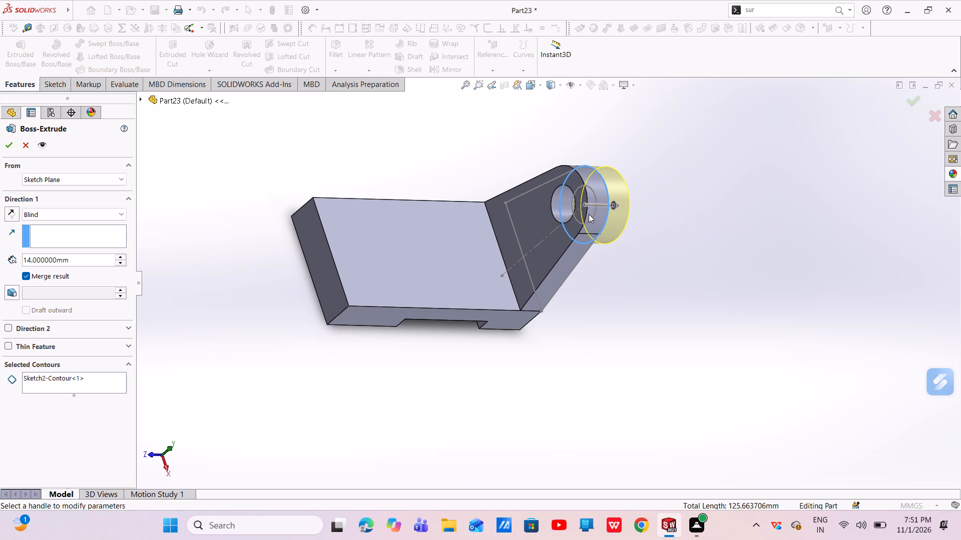
{"action": "middle_click_drag", "start_coordinate": [612, 251], "coordinate": [567, 260]}
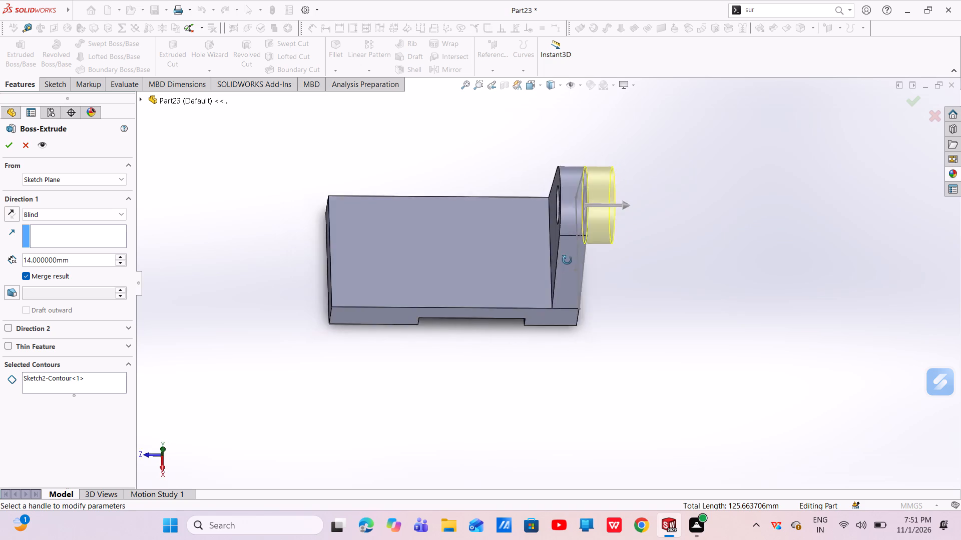
{"action": "middle_click_drag", "start_coordinate": [567, 260], "coordinate": [500, 267]}
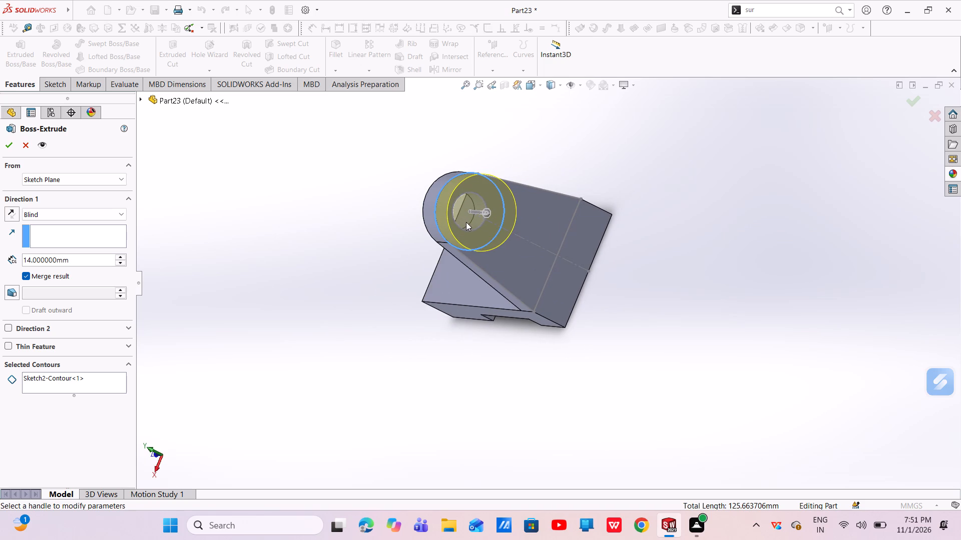
{"action": "middle_click_drag", "start_coordinate": [500, 286], "coordinate": [574, 273]}
{"action": "scroll", "coordinate": [500, 287], "scroll_direction": "down", "scroll_amount": 1}
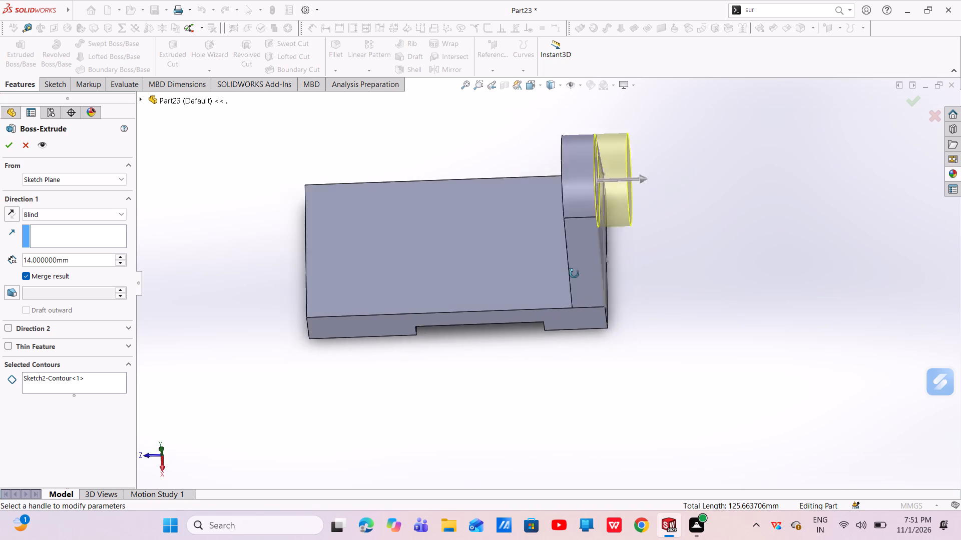
{"action": "middle_click_drag", "start_coordinate": [574, 273], "coordinate": [628, 290]}
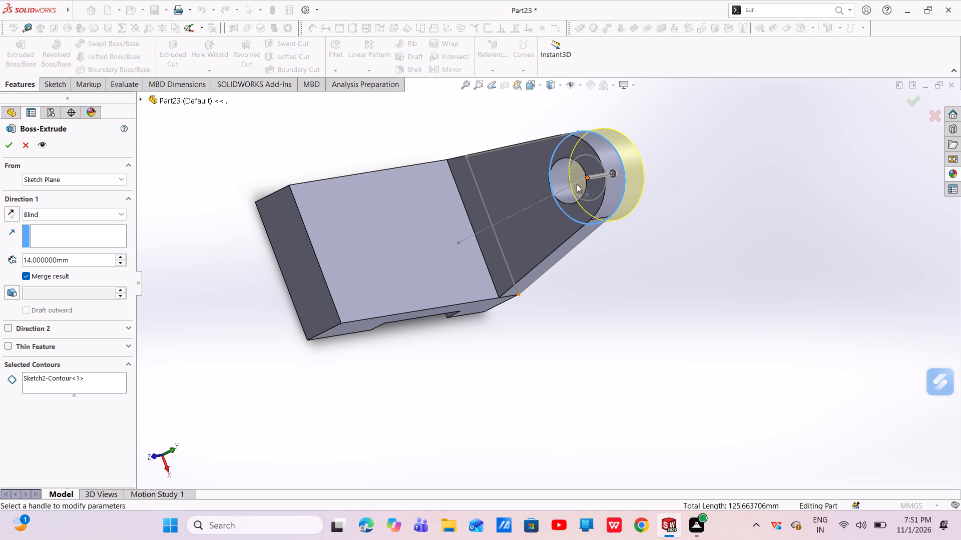
{"action": "left_click", "coordinate": [90, 381]}
{"action": "right_click", "coordinate": [90, 381]}
{"action": "left_click", "coordinate": [117, 400]}
{"action": "left_click", "coordinate": [69, 380]}
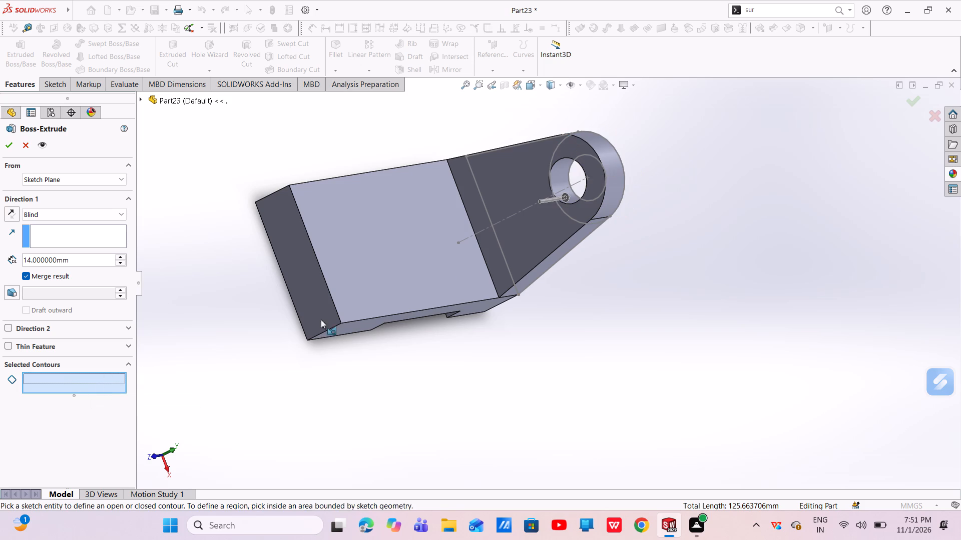
{"action": "left_click", "coordinate": [550, 182]}
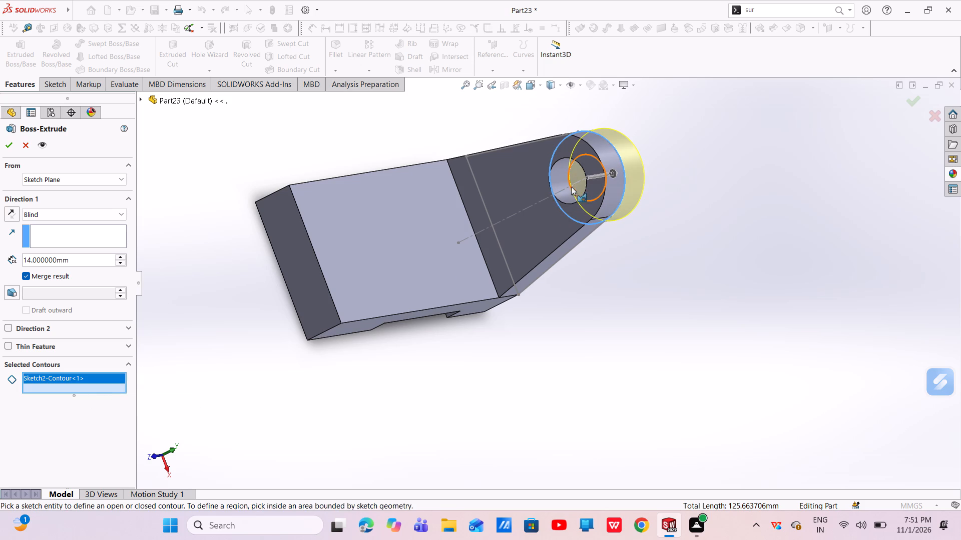
{"action": "left_click", "coordinate": [587, 199]}
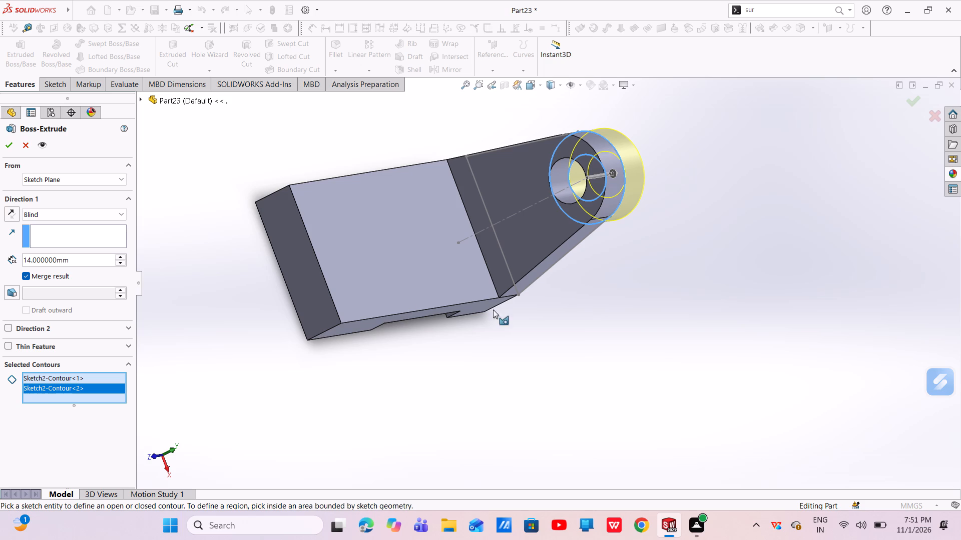
Extrude the ring Blind to a depth of 6 mm, outward from the lug's outer face and merged with the body.
{"action": "left_click_drag", "start_coordinate": [94, 260], "coordinate": [79, 260]}
{"action": "left_click_drag", "start_coordinate": [58, 262], "coordinate": [19, 265]}
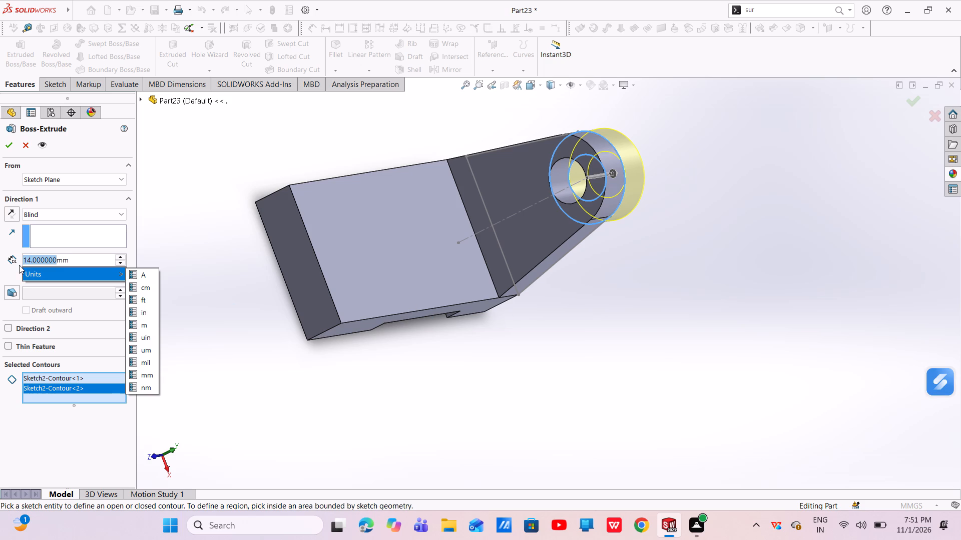
{"action": "left_click_drag", "start_coordinate": [19, 265], "coordinate": [18, 265]}
{"action": "key", "text": "BackSpace"}
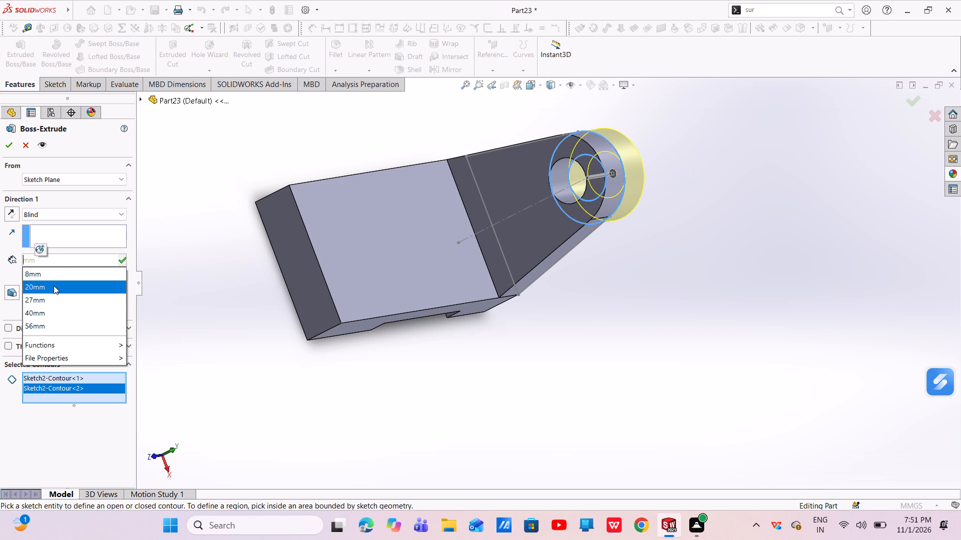
{"action": "key", "text": "Right"}
{"action": "key", "text": "Right"}
{"action": "key", "text": "BackSpace"}
{"action": "key", "text": "BackSpace"}
{"action": "key", "text": "BackSpace"}
{"action": "key", "text": "BackSpace"}
{"action": "key", "text": "6"}
{"action": "key", "text": "Return"}
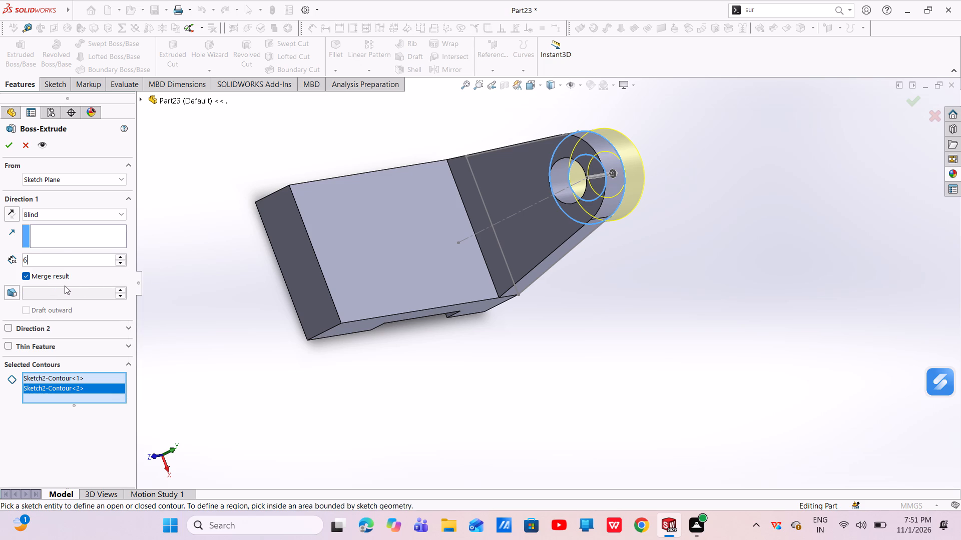
{"action": "left_click", "coordinate": [6, 149]}
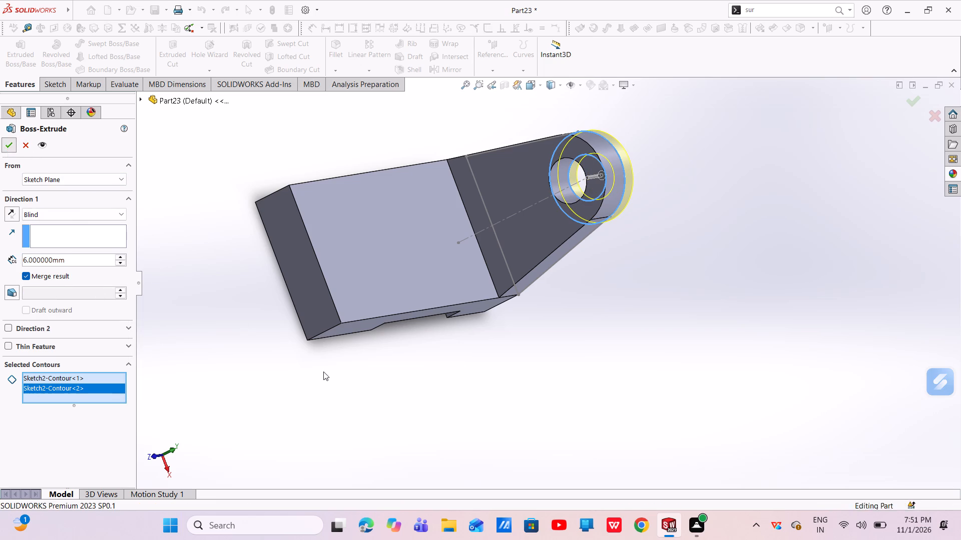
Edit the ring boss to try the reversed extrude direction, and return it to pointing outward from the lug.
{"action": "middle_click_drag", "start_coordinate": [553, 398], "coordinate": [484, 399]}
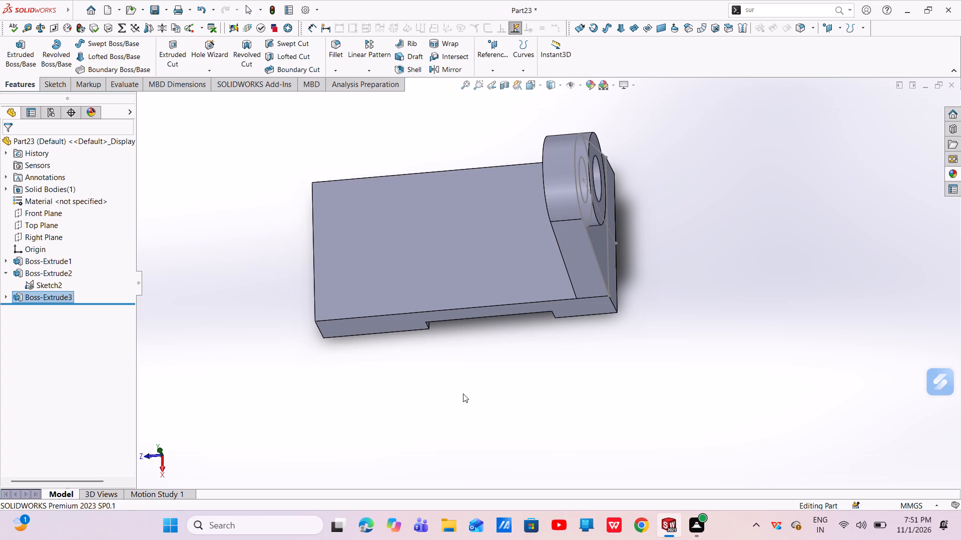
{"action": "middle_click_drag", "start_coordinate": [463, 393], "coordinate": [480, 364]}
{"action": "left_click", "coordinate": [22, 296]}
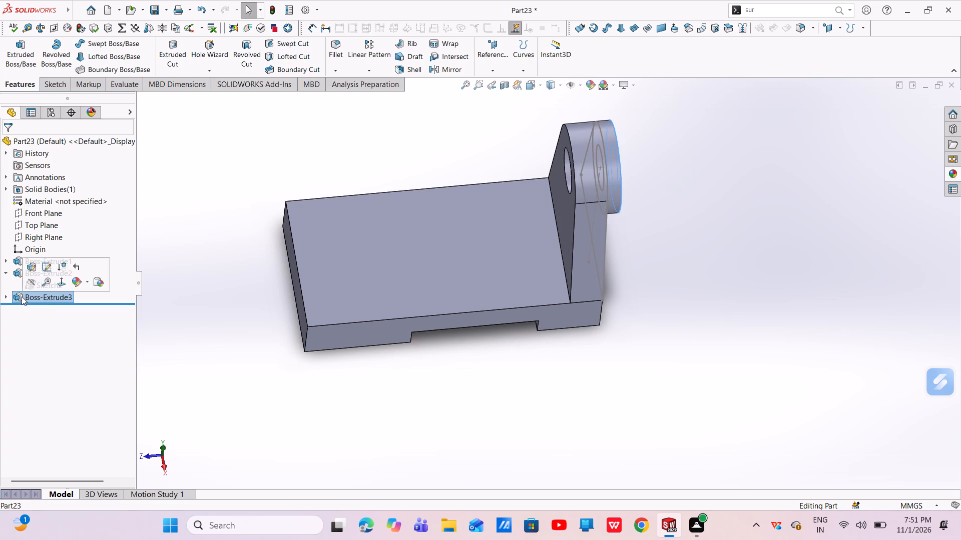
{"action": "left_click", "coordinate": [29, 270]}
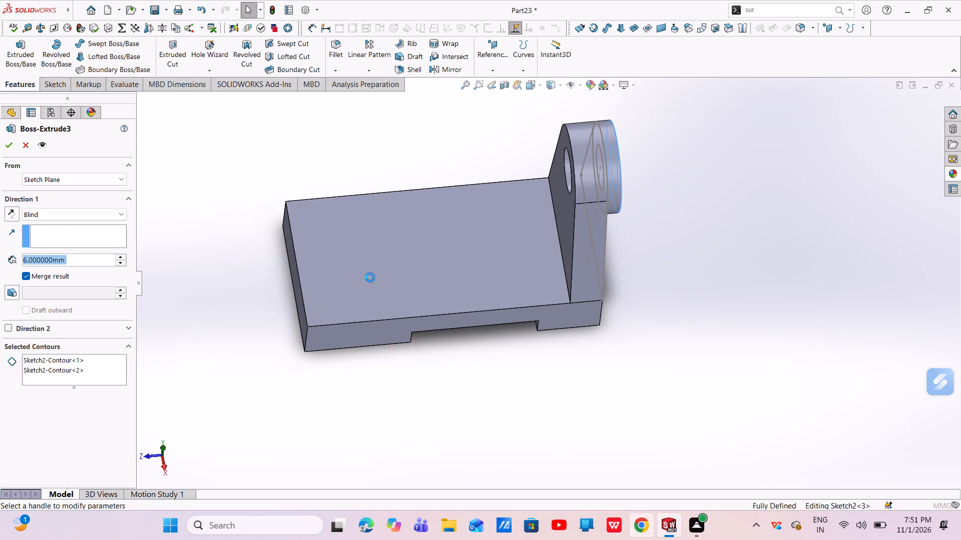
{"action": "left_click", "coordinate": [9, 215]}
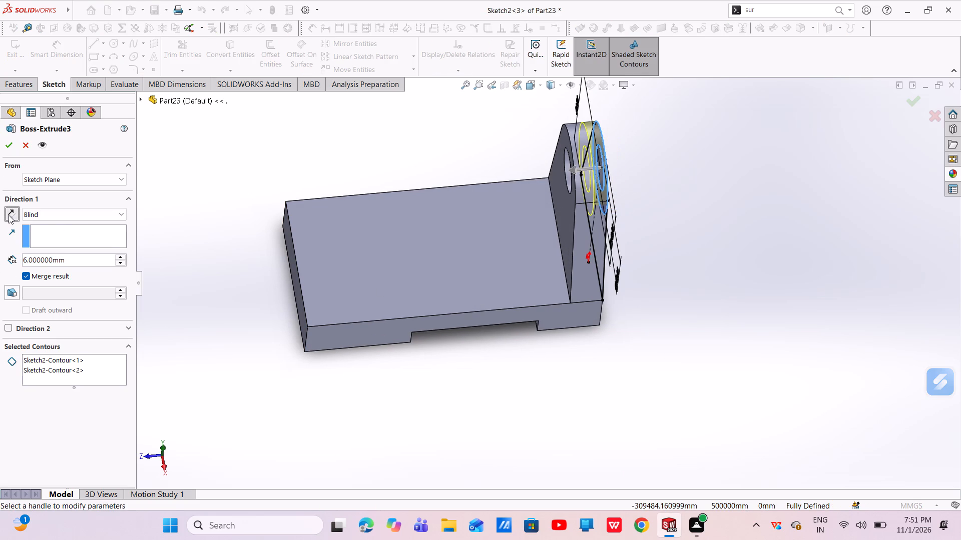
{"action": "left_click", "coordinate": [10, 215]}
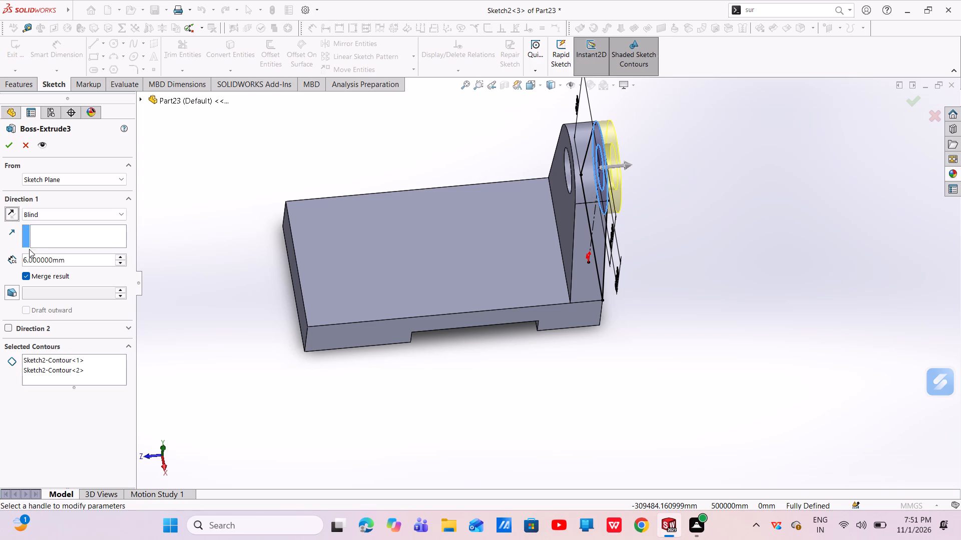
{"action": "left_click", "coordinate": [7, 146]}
Hide the lug's sketch, Sketch2, in the model.
{"action": "scroll", "coordinate": [650, 189], "scroll_direction": "down", "scroll_amount": 3}
{"action": "scroll", "coordinate": [659, 280], "scroll_direction": "up", "scroll_amount": 3}
{"action": "left_click", "coordinate": [51, 283]}
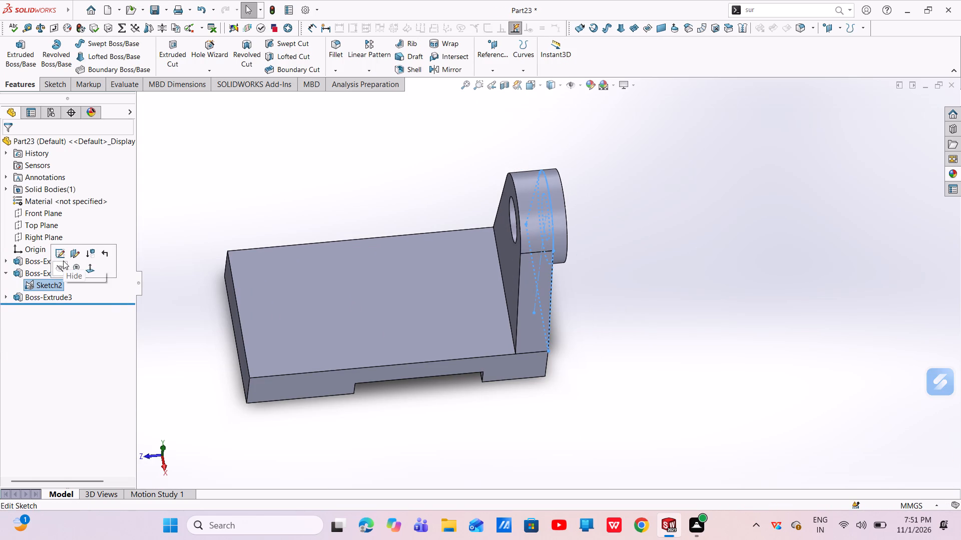
{"action": "left_click", "coordinate": [60, 268]}
Create a reference plane offset 25 mm from the lug's inner face, toward the open end of the base.
{"action": "scroll", "coordinate": [576, 313], "scroll_direction": "up", "scroll_amount": 1}
{"action": "middle_click_drag", "start_coordinate": [576, 334], "coordinate": [612, 291]}
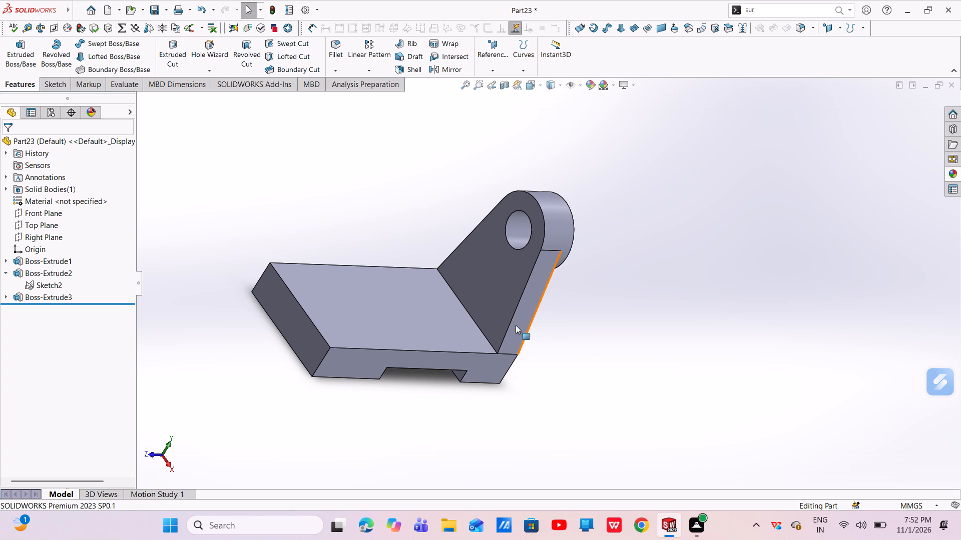
{"action": "left_click", "coordinate": [497, 73]}
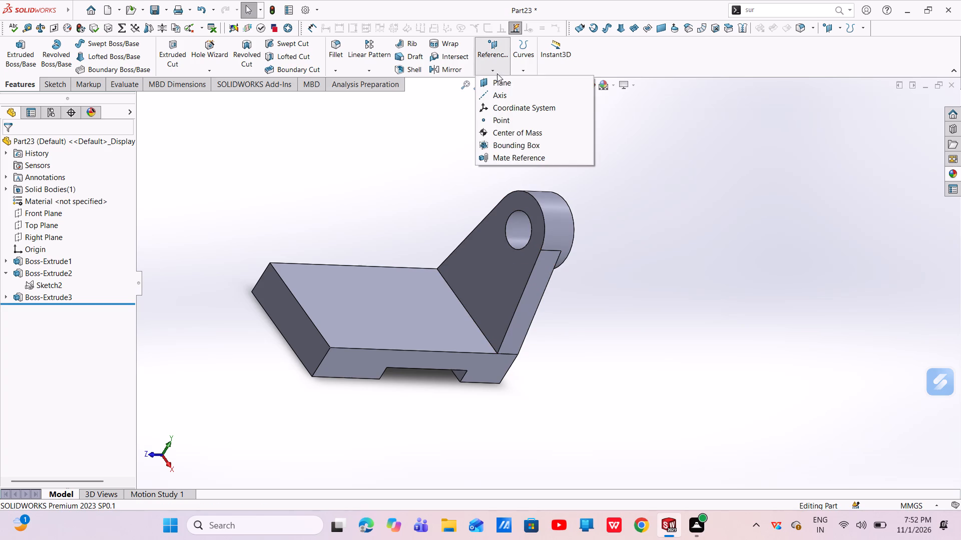
{"action": "left_click", "coordinate": [499, 79]}
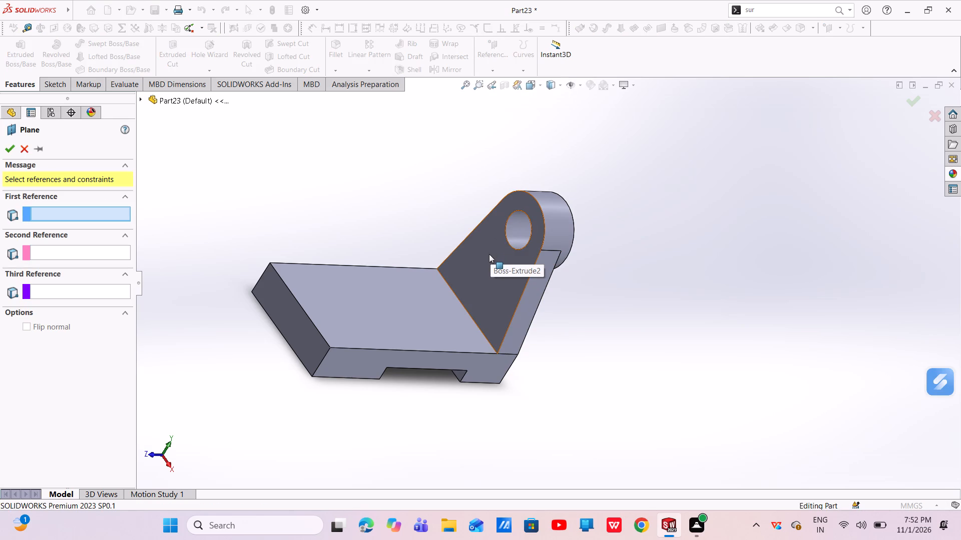
{"action": "left_click", "coordinate": [489, 255]}
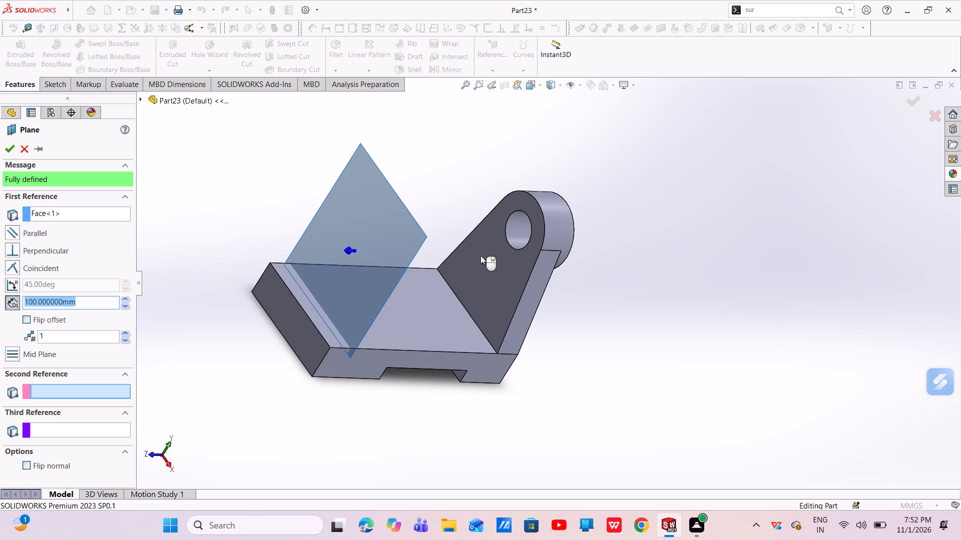
{"action": "key", "text": "BackSpace"}
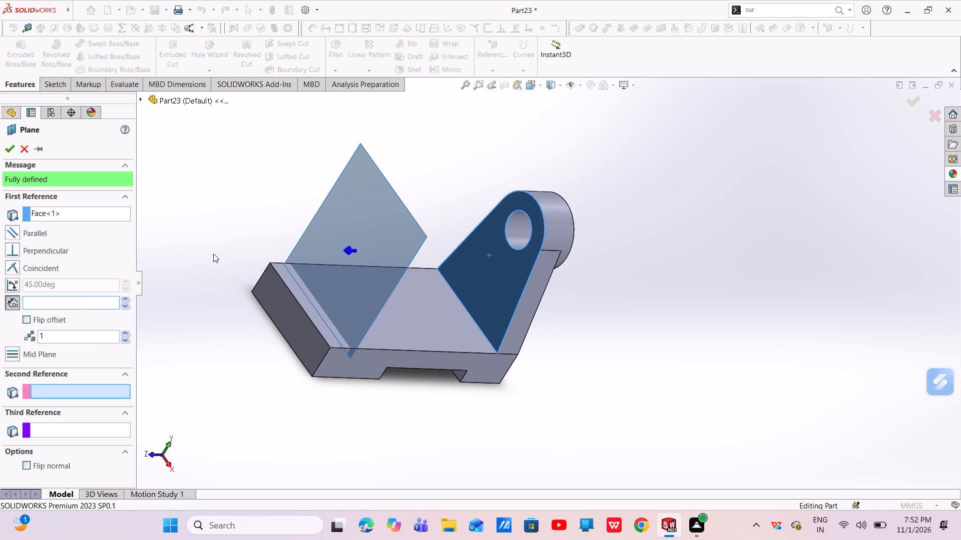
{"action": "type", "text": "25"}
{"action": "key", "text": "Return"}
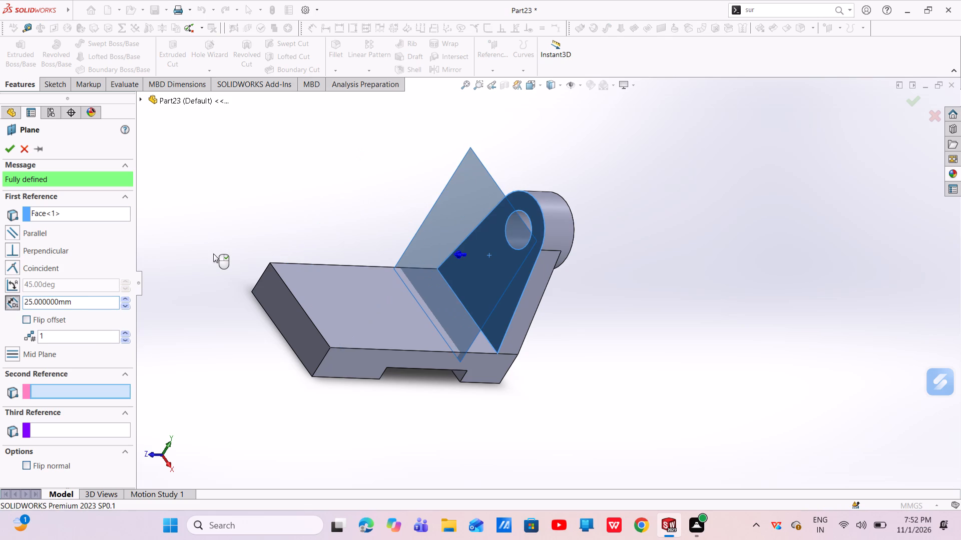
{"action": "left_click", "coordinate": [3, 148]}
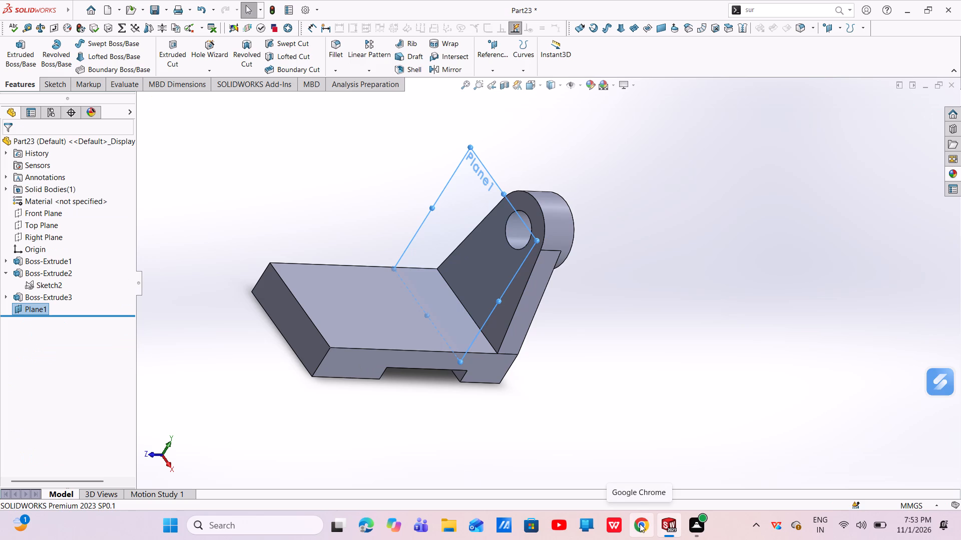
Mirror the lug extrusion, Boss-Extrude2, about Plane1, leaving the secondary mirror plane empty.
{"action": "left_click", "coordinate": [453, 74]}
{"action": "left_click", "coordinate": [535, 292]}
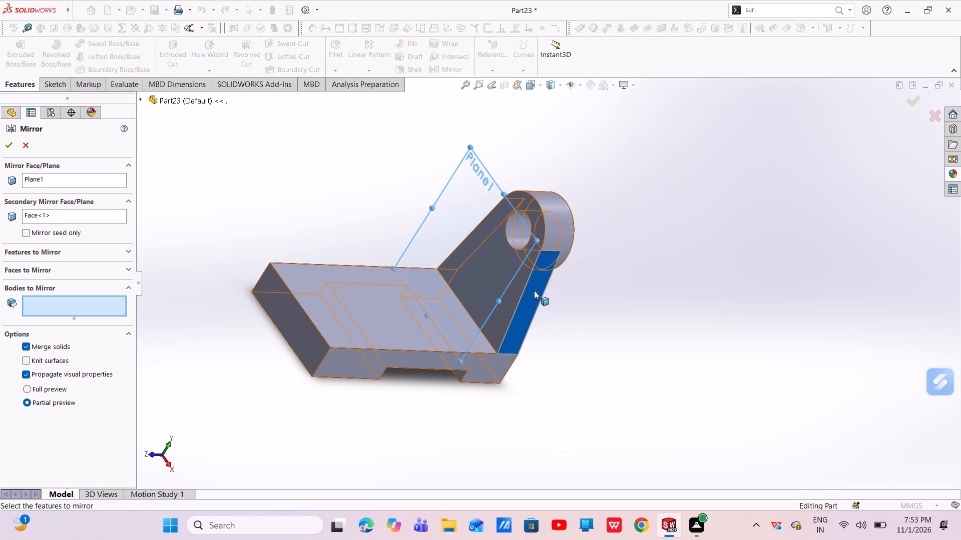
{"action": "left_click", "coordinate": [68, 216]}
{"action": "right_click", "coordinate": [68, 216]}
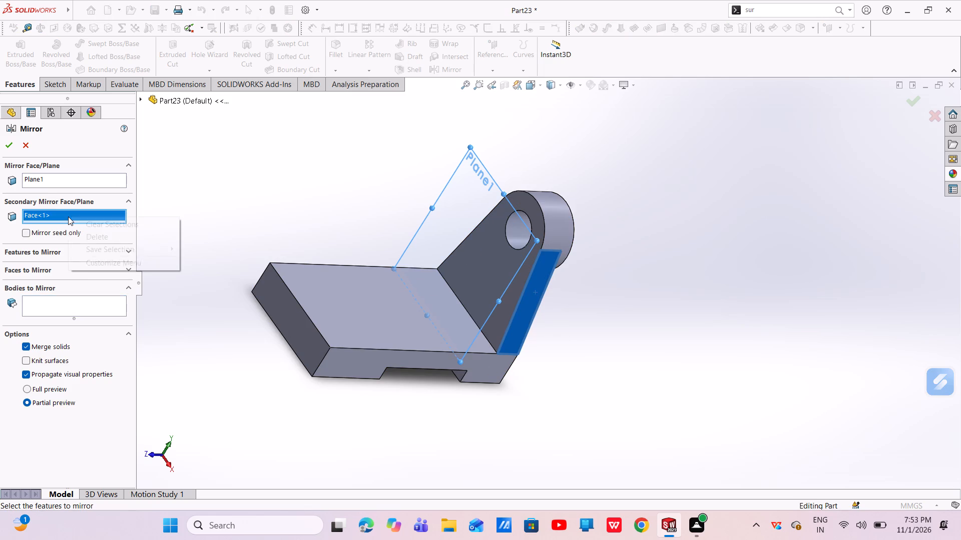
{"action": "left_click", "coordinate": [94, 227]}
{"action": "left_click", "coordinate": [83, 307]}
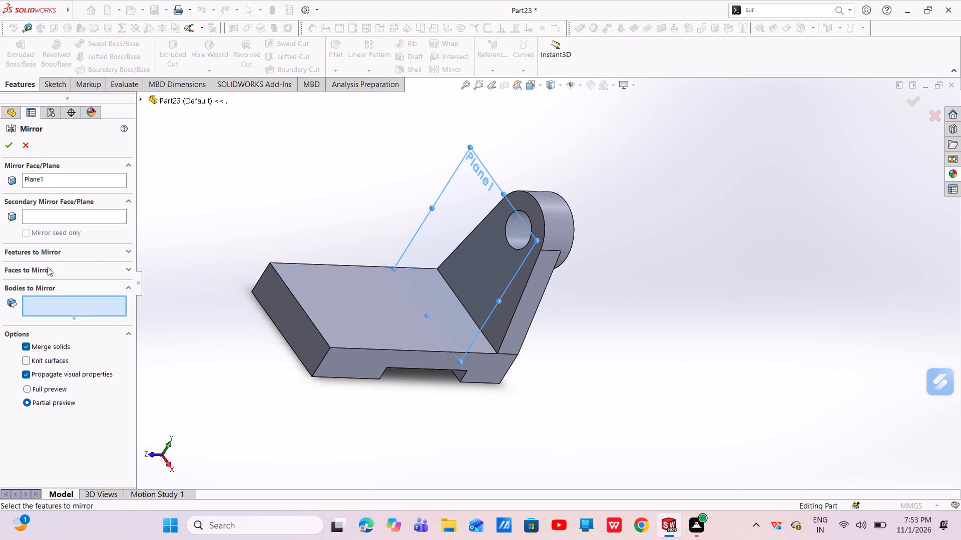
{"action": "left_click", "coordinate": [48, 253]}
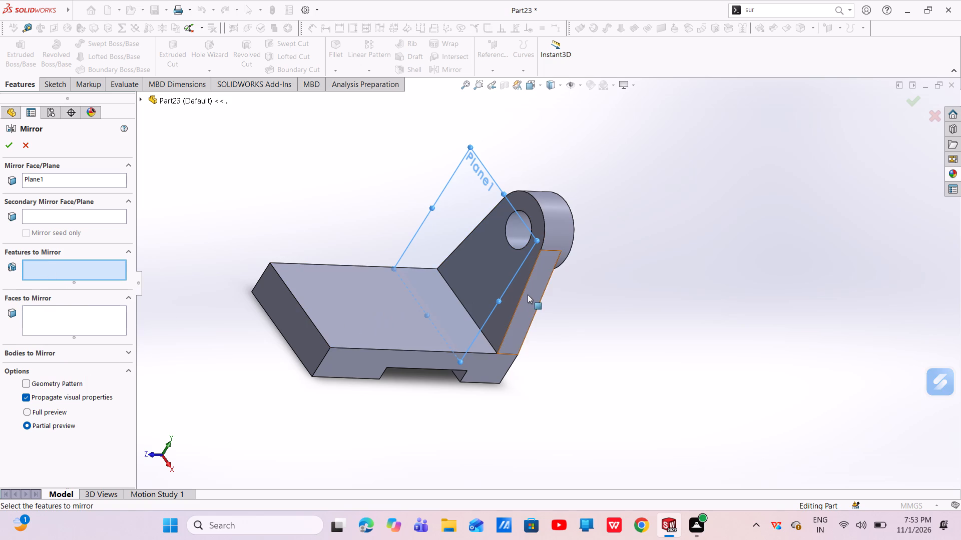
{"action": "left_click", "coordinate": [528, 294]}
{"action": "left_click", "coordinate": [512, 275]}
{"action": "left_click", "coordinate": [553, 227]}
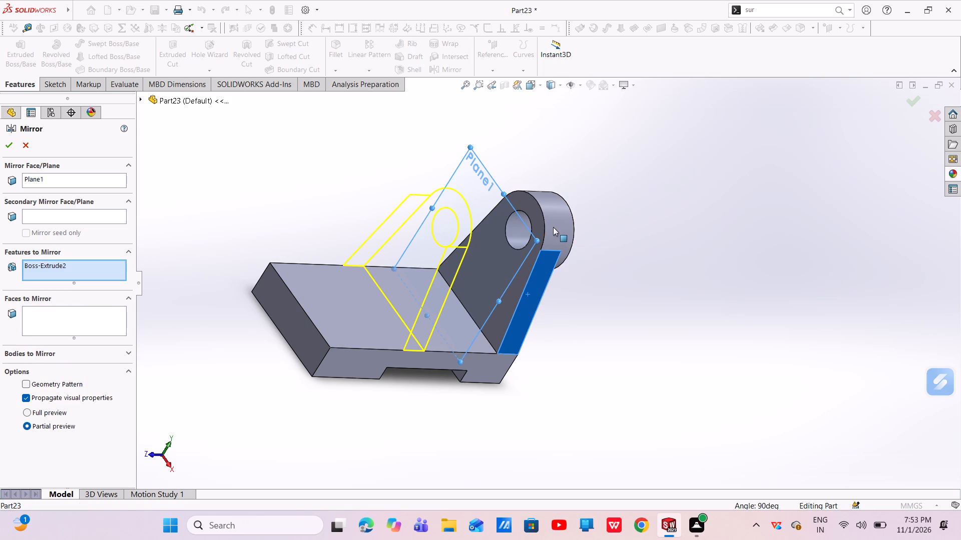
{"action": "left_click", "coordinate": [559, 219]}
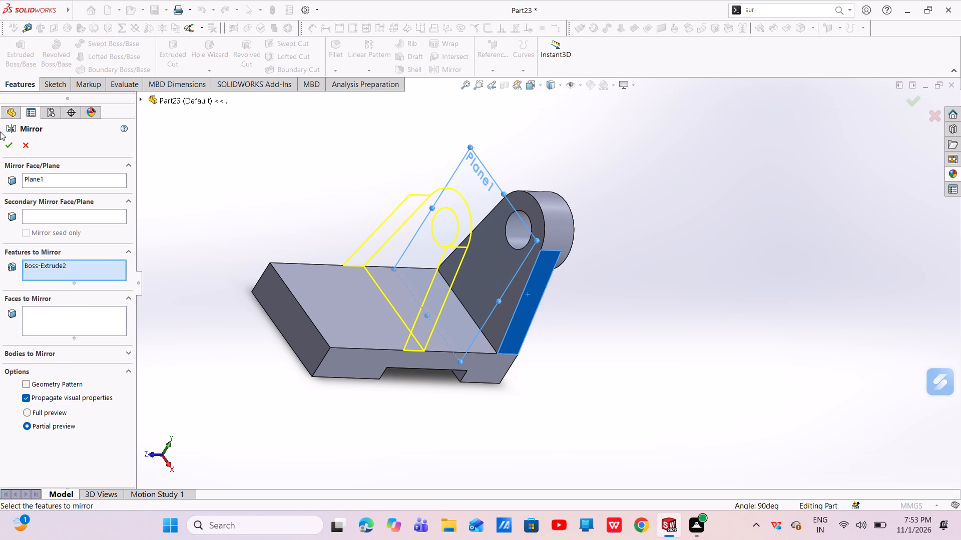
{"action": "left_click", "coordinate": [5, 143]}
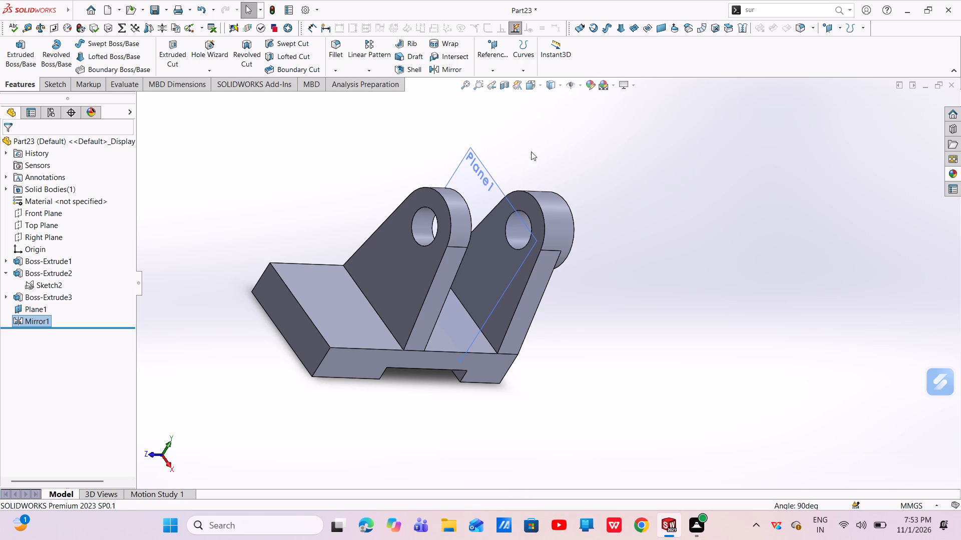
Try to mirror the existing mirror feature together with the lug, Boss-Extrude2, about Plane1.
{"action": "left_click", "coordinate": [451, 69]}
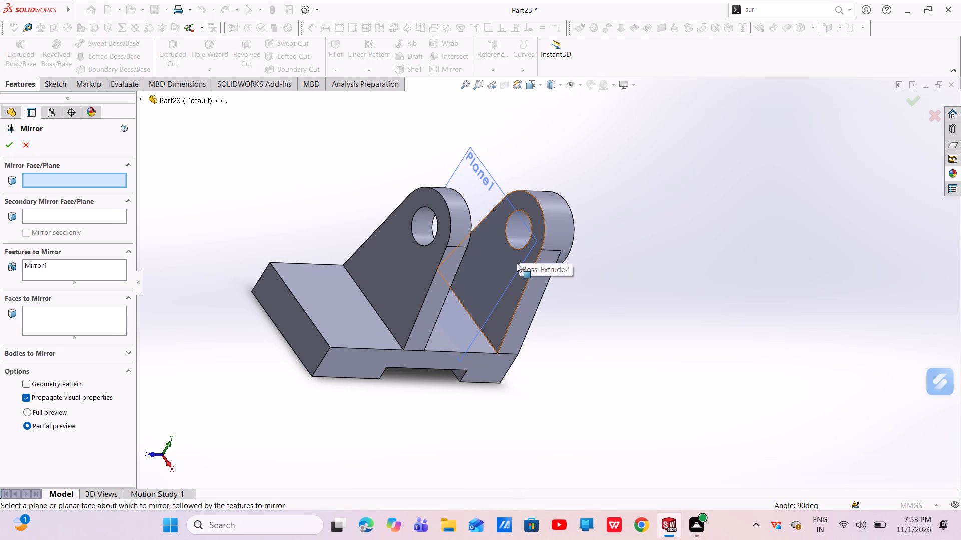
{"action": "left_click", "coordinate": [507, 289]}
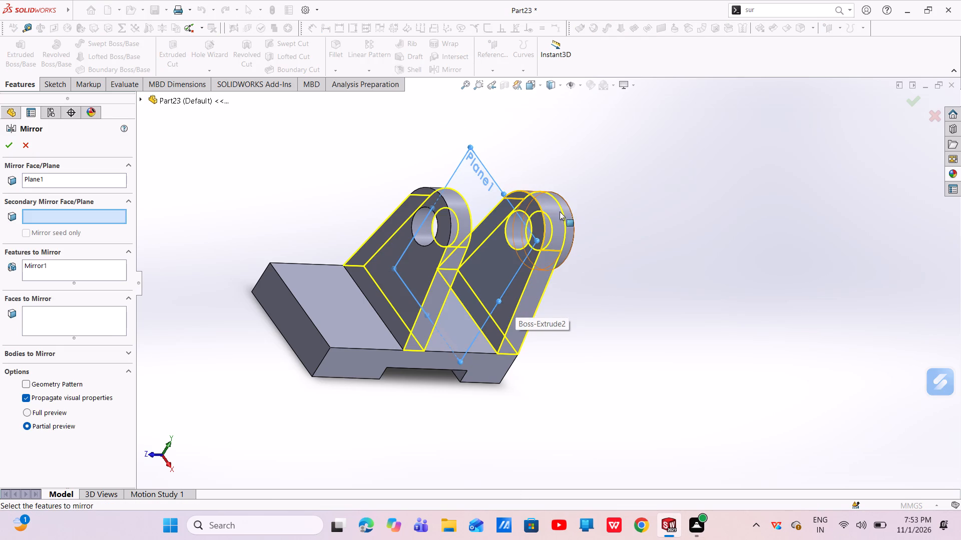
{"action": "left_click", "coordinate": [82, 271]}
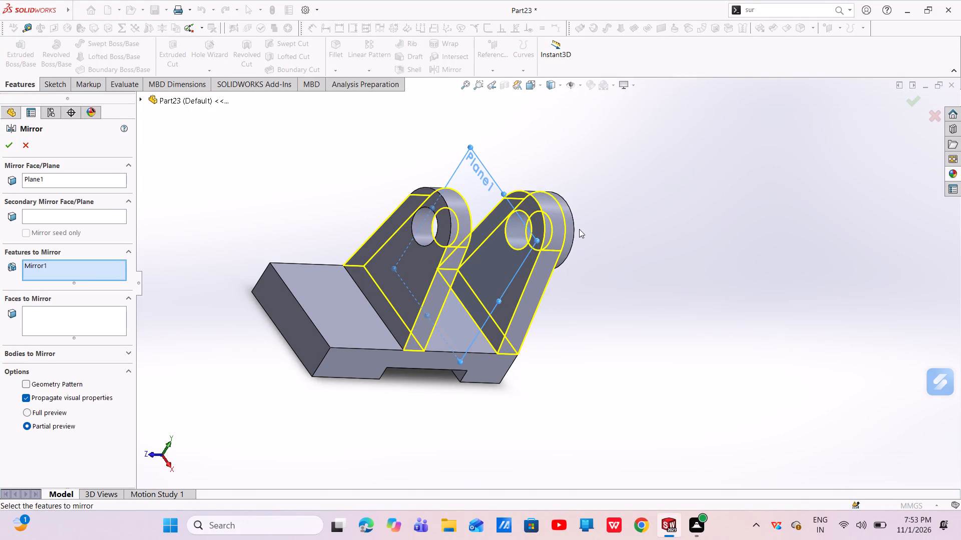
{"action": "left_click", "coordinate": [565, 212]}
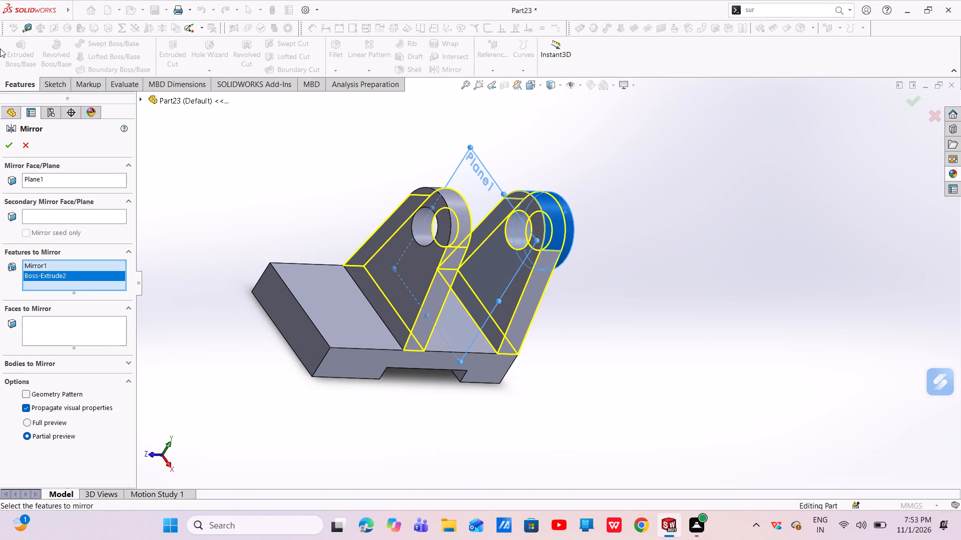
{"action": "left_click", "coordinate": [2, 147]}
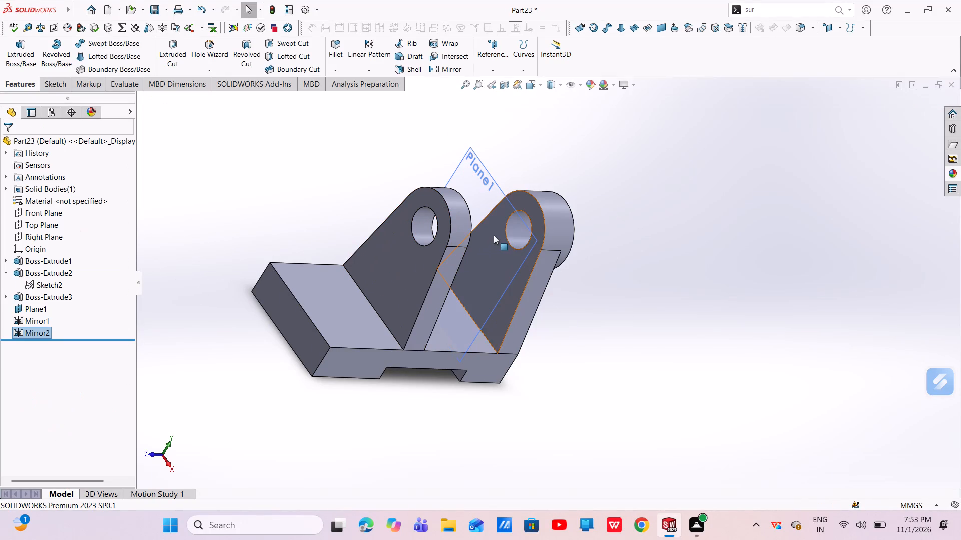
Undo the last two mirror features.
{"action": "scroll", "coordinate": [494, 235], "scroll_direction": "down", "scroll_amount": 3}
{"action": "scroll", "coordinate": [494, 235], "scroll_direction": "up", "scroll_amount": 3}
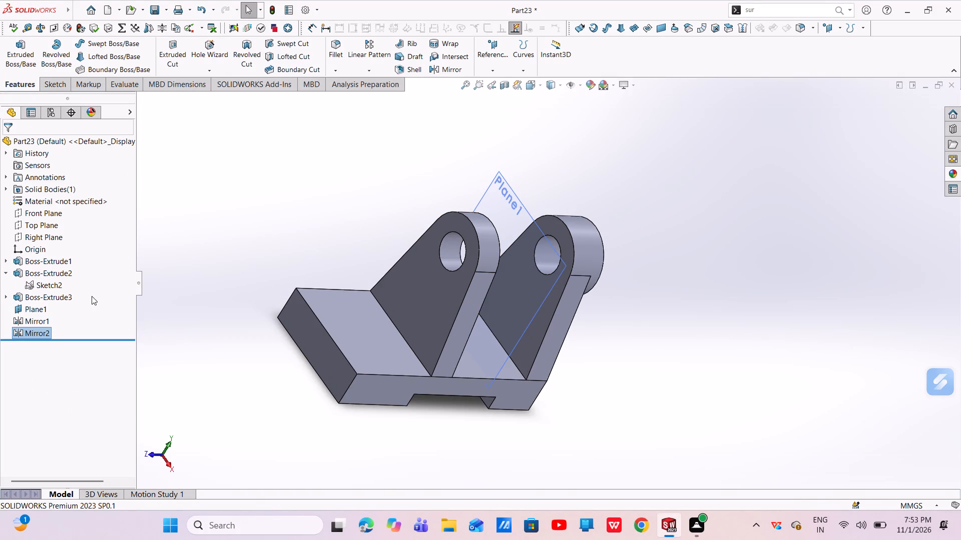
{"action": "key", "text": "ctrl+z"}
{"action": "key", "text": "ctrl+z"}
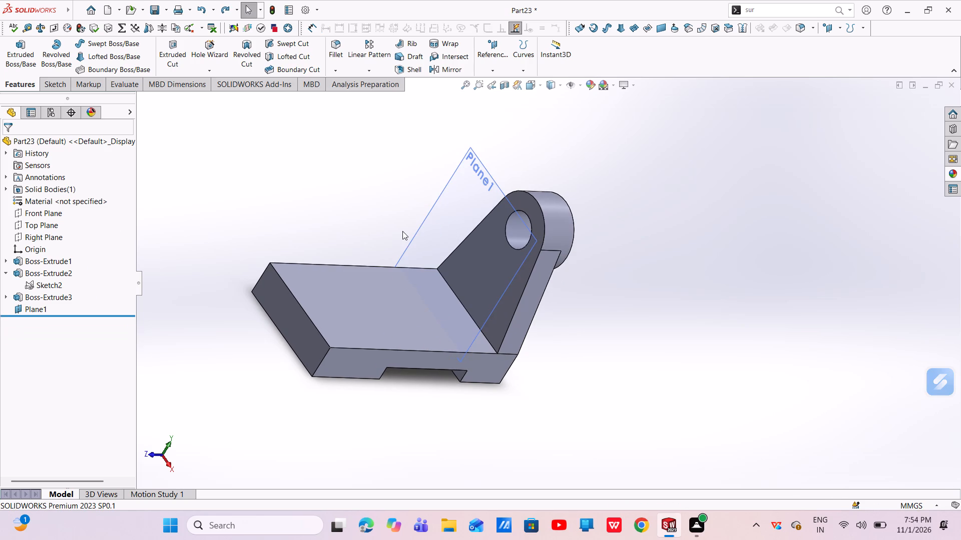
Mirror both the lug, Boss-Extrude2, and the ring boss, Boss-Extrude3, about Plane1 in a single mirror feature.
{"action": "left_click", "coordinate": [461, 70]}
{"action": "left_click", "coordinate": [471, 159]}
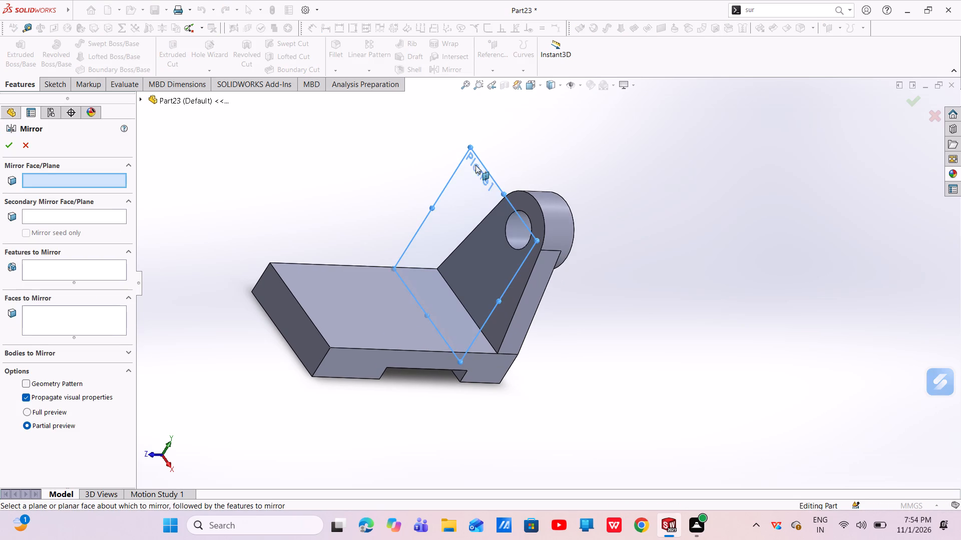
{"action": "left_click", "coordinate": [77, 268]}
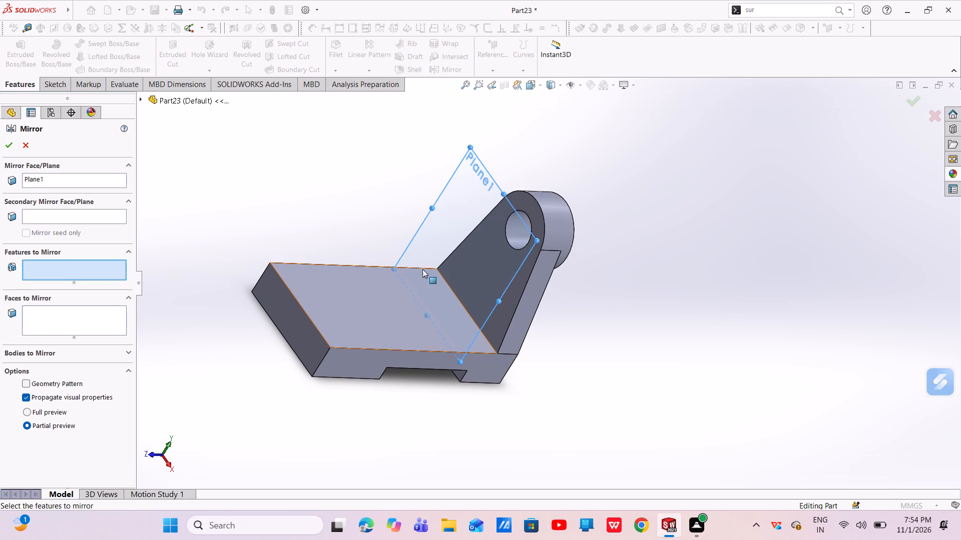
{"action": "left_click", "coordinate": [560, 206]}
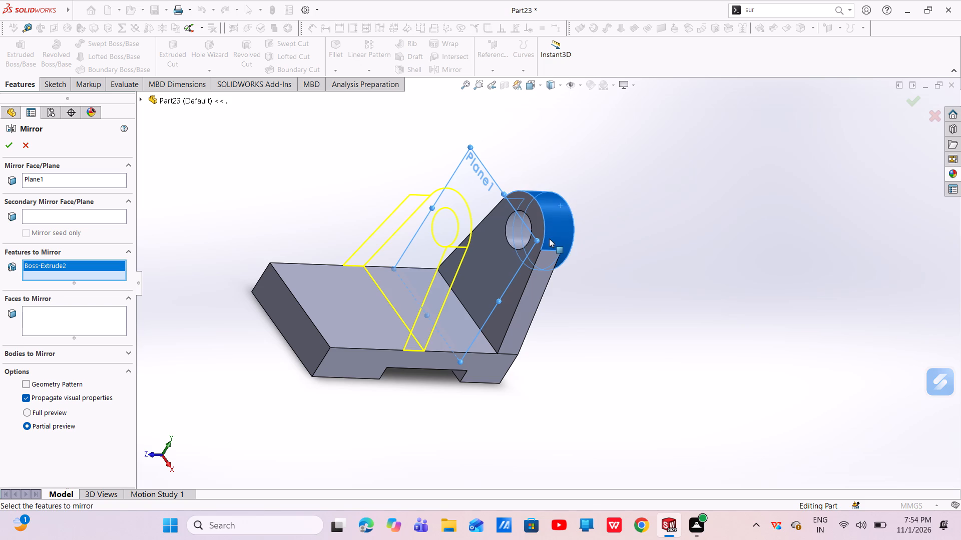
{"action": "left_click", "coordinate": [143, 97]}
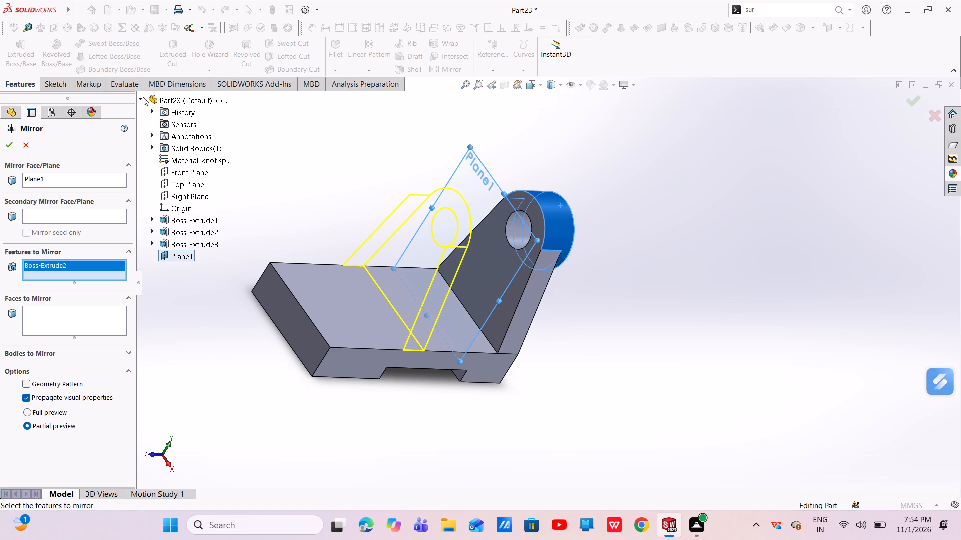
{"action": "left_click", "coordinate": [196, 243], "text": "ctrl"}
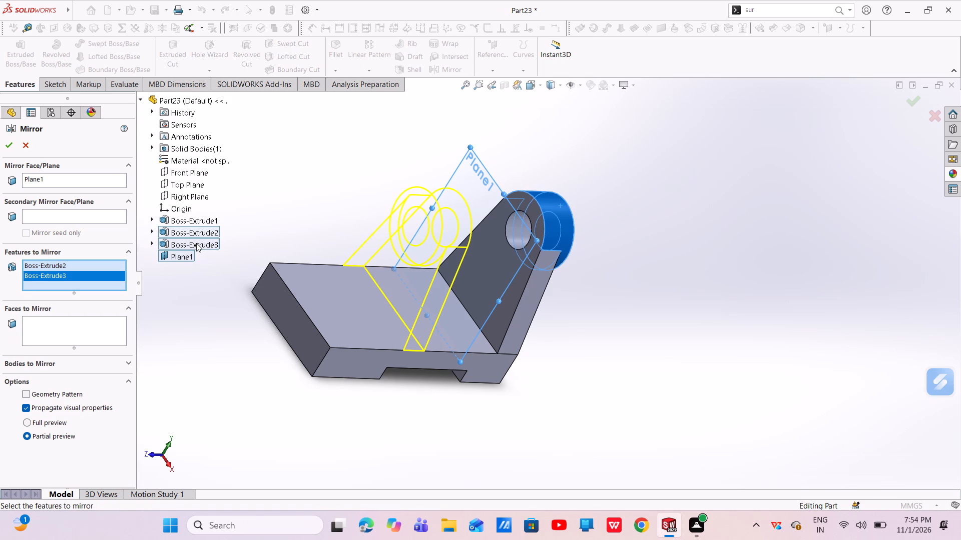
{"action": "left_click", "coordinate": [4, 145]}
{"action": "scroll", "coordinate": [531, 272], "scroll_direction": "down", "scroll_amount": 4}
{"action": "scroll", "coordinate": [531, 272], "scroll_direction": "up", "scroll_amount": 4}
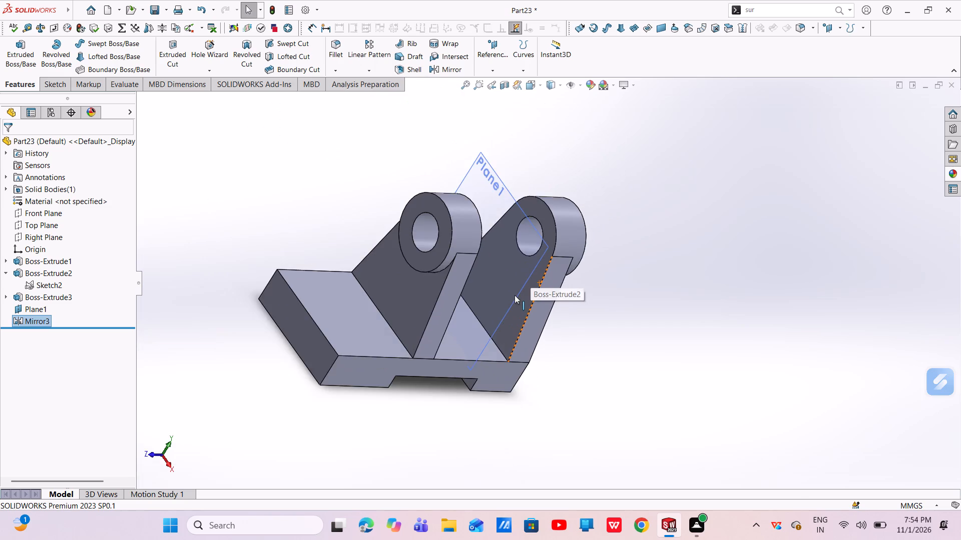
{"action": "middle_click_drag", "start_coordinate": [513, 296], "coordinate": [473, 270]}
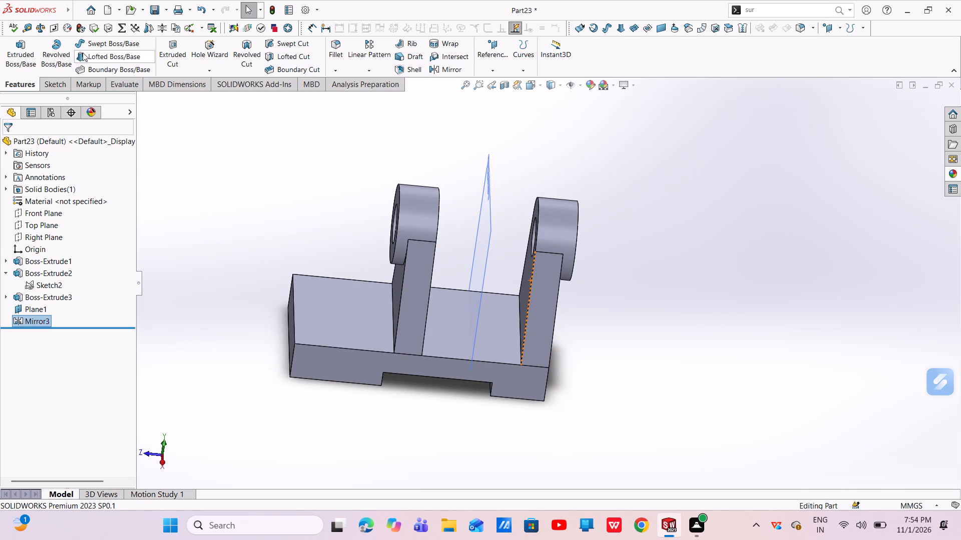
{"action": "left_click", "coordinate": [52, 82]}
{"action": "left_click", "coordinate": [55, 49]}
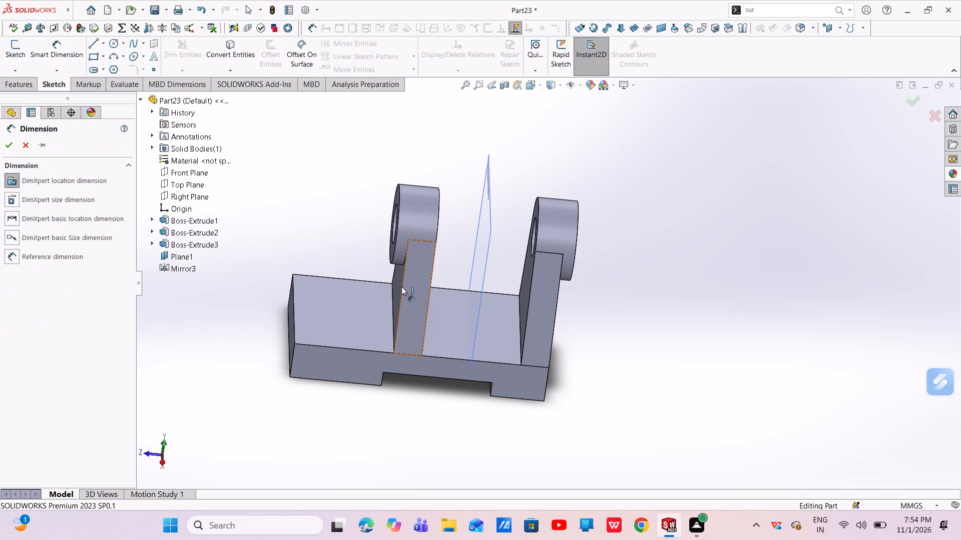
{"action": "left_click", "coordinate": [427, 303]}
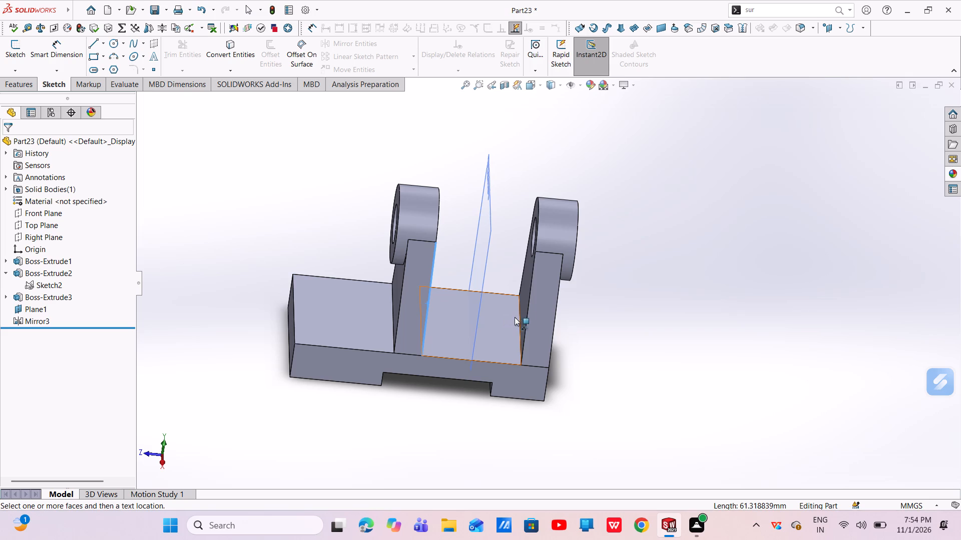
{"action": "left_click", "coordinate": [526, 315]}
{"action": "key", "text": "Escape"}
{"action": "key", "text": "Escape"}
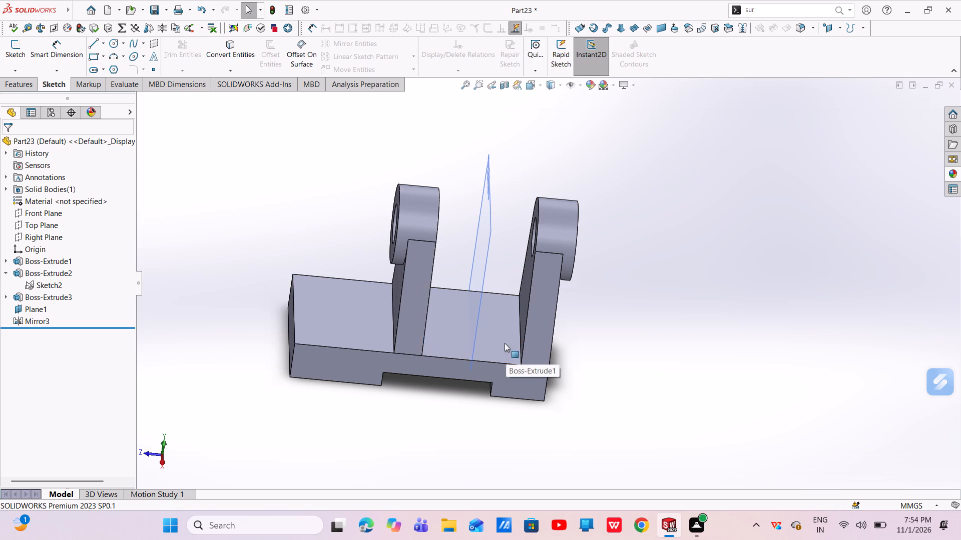
Measure the distance between the mirrored lug's front face and the original lug's inner front edge.
{"action": "left_click", "coordinate": [24, 26]}
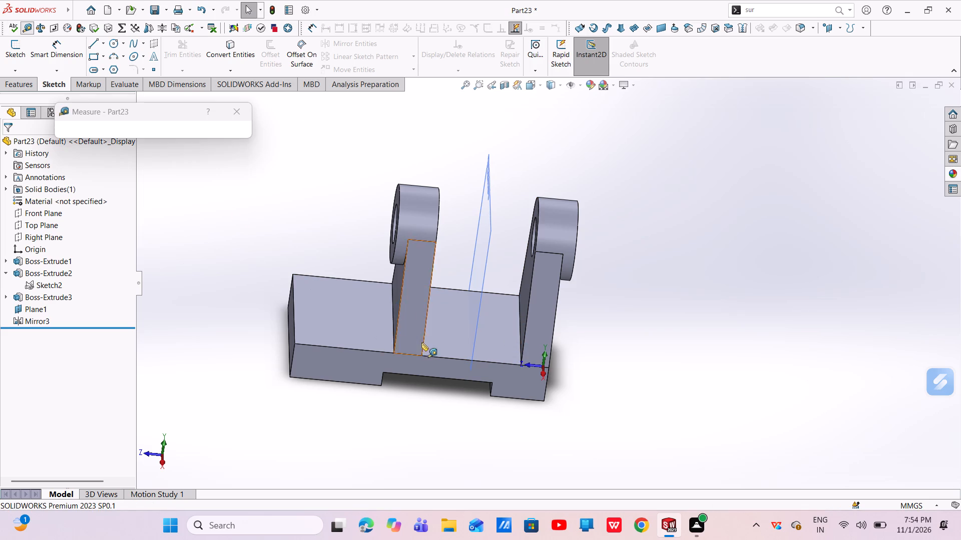
{"action": "left_click", "coordinate": [425, 310]}
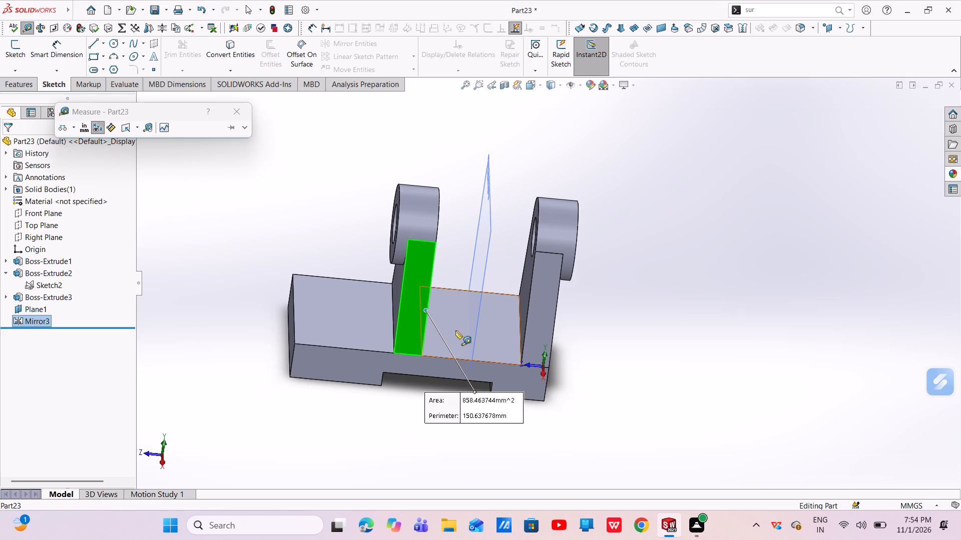
{"action": "left_click", "coordinate": [528, 316]}
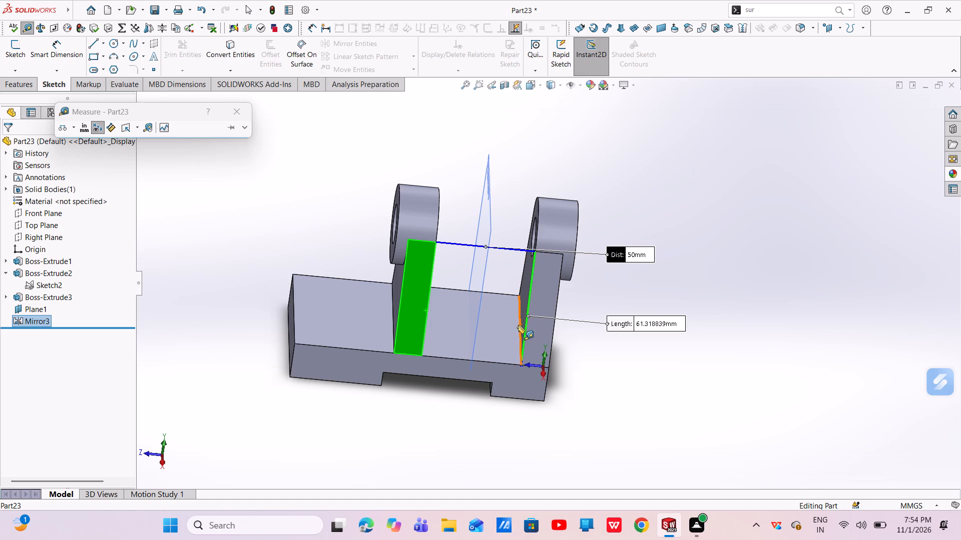
{"action": "key", "text": "Escape"}
{"action": "key", "text": "Escape"}
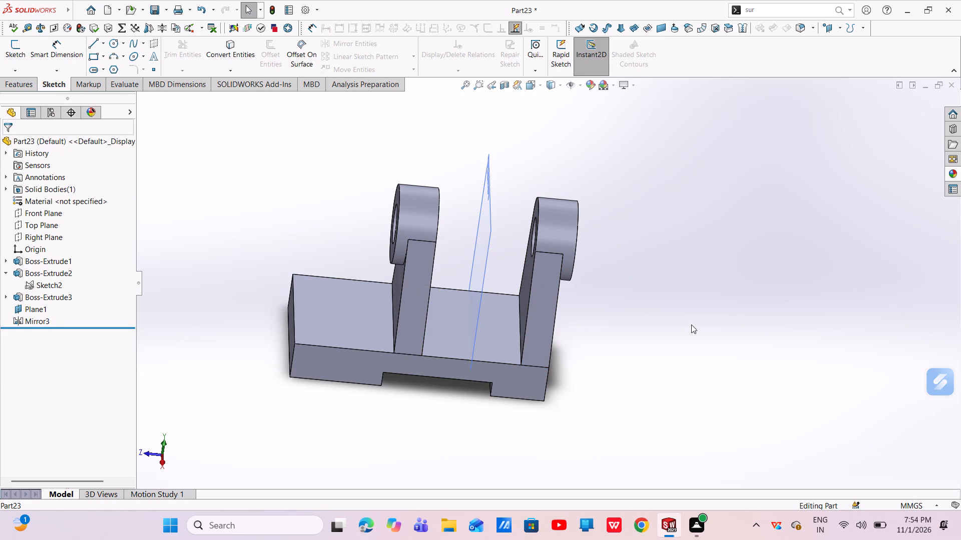
Hide the bracket's solid body from the original lug's inner face.
{"action": "scroll", "coordinate": [708, 416], "scroll_direction": "up", "scroll_amount": 4}
{"action": "scroll", "coordinate": [579, 335], "scroll_direction": "up", "scroll_amount": 1}
{"action": "middle_click_drag", "start_coordinate": [579, 335], "coordinate": [596, 343]}
{"action": "middle_click_drag", "start_coordinate": [571, 340], "coordinate": [588, 344]}
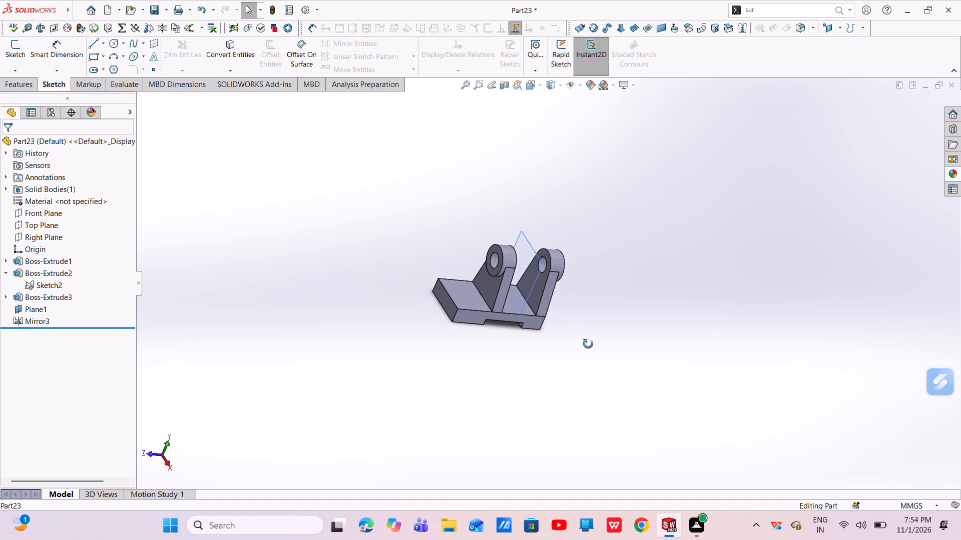
{"action": "middle_click_drag", "start_coordinate": [588, 344], "coordinate": [596, 348]}
{"action": "scroll", "coordinate": [555, 323], "scroll_direction": "down", "scroll_amount": 5}
{"action": "left_click", "coordinate": [466, 252]}
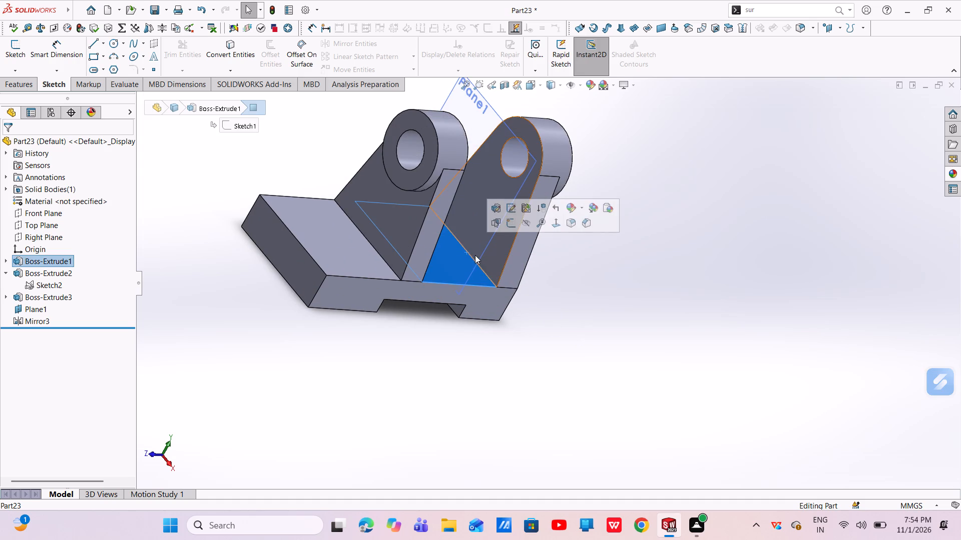
{"action": "key", "text": "Escape"}
{"action": "key", "text": "Escape"}
{"action": "key", "text": "Escape"}
{"action": "left_click", "coordinate": [507, 189]}
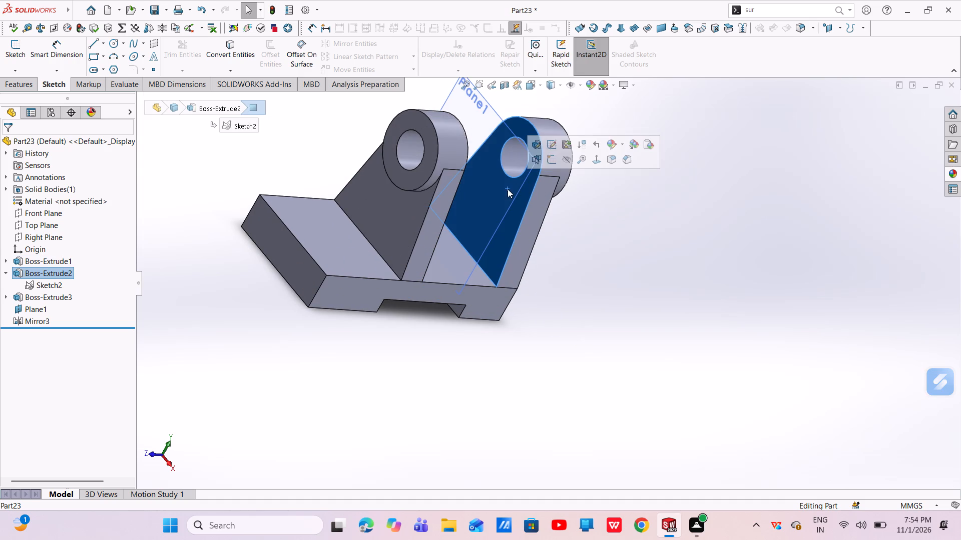
{"action": "left_click", "coordinate": [565, 158]}
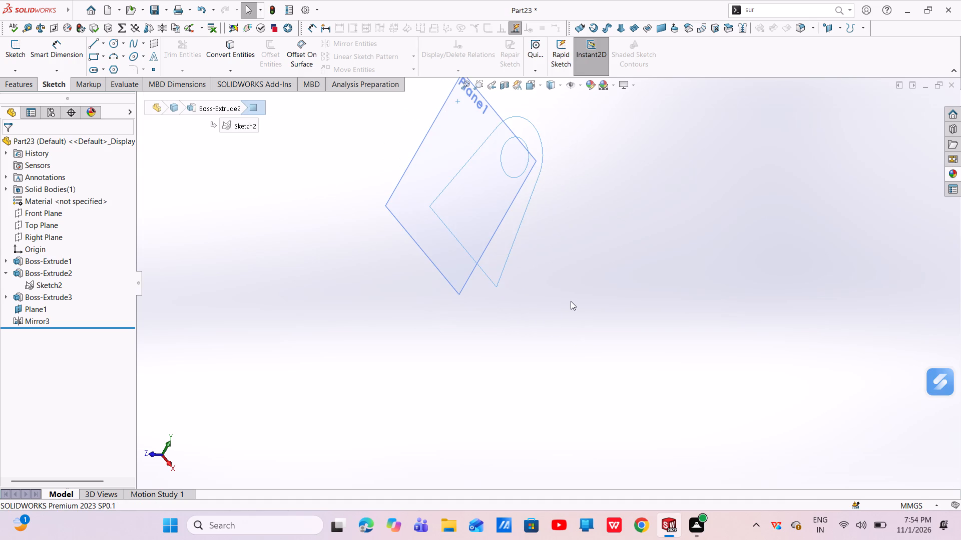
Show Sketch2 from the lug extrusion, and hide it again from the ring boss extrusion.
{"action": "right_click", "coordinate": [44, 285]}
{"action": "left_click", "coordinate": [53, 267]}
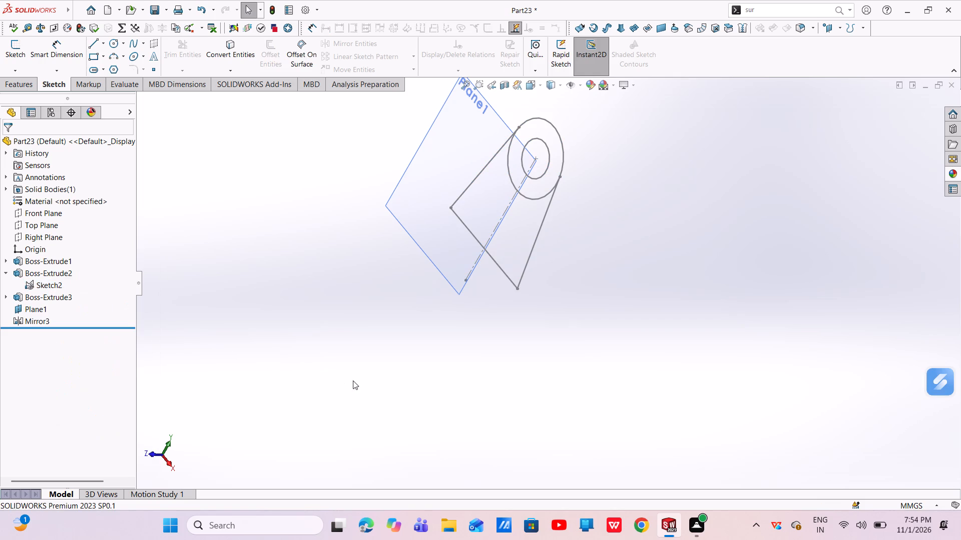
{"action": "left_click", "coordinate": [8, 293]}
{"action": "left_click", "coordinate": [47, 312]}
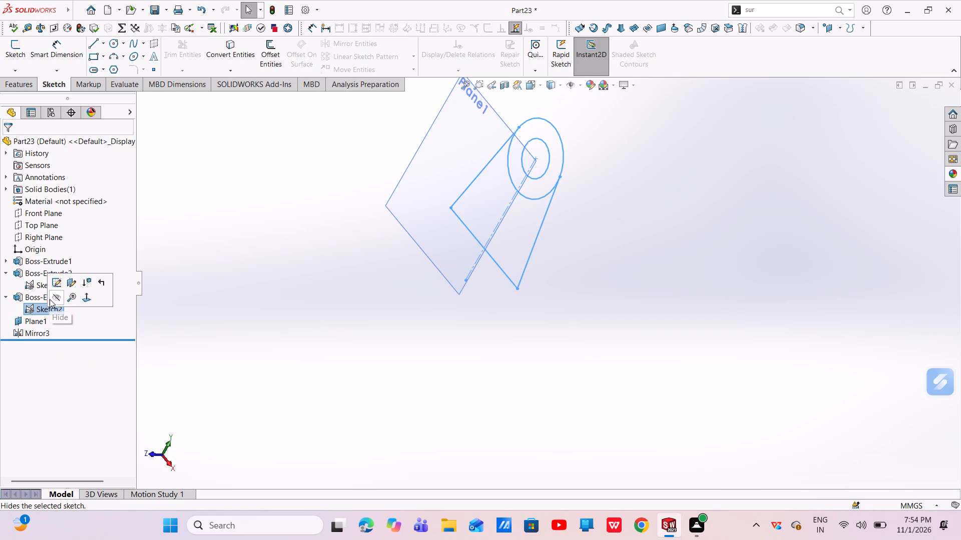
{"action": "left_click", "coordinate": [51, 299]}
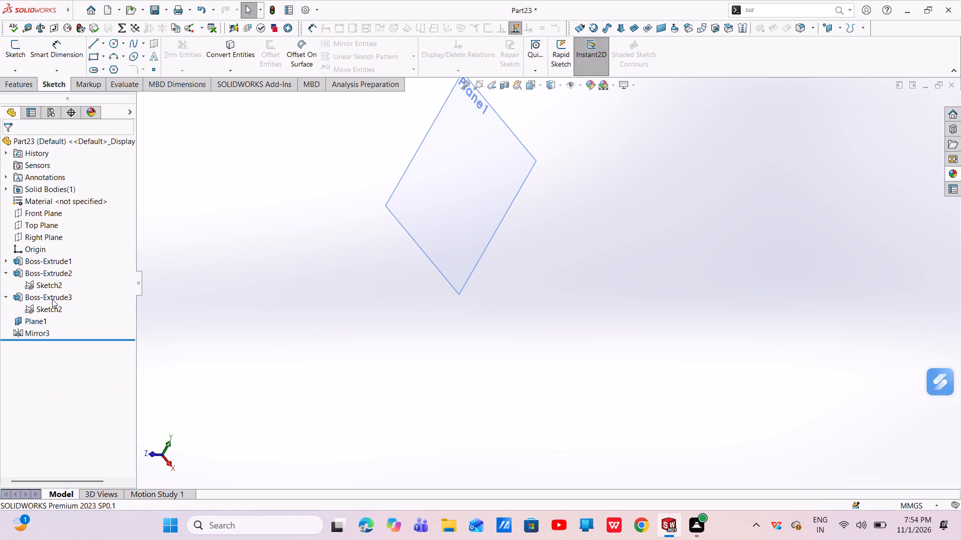
Undo the recent changes back to before the combined mirror of the lug and ring boss.
{"action": "key", "text": "ctrl+z"}
{"action": "key", "text": "ctrl+z"}
{"action": "key", "text": "ctrl+z"}
{"action": "key", "text": "ctrl+z"}
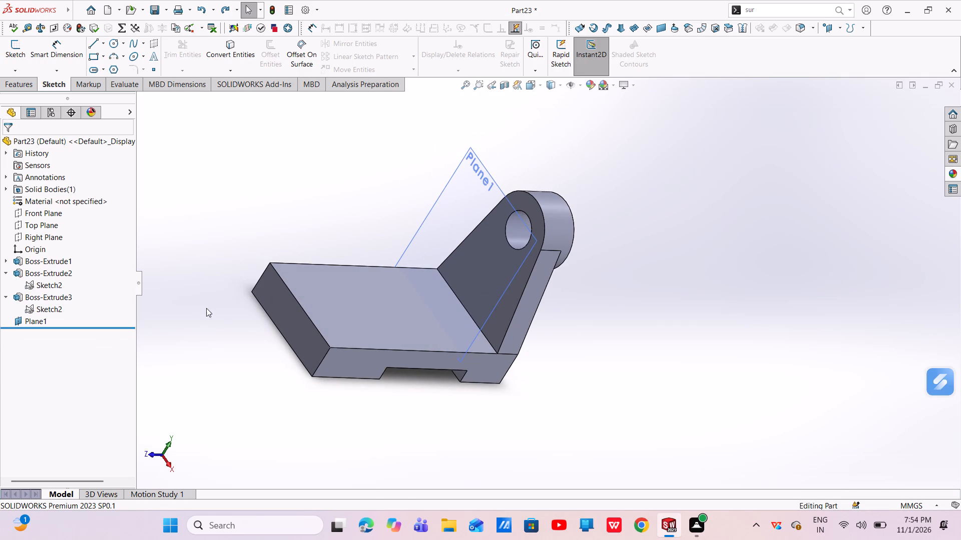
Mirror the lug, Boss-Extrude2, and the ring boss, Boss-Extrude3, together about Plane1.
{"action": "left_click", "coordinate": [23, 81]}
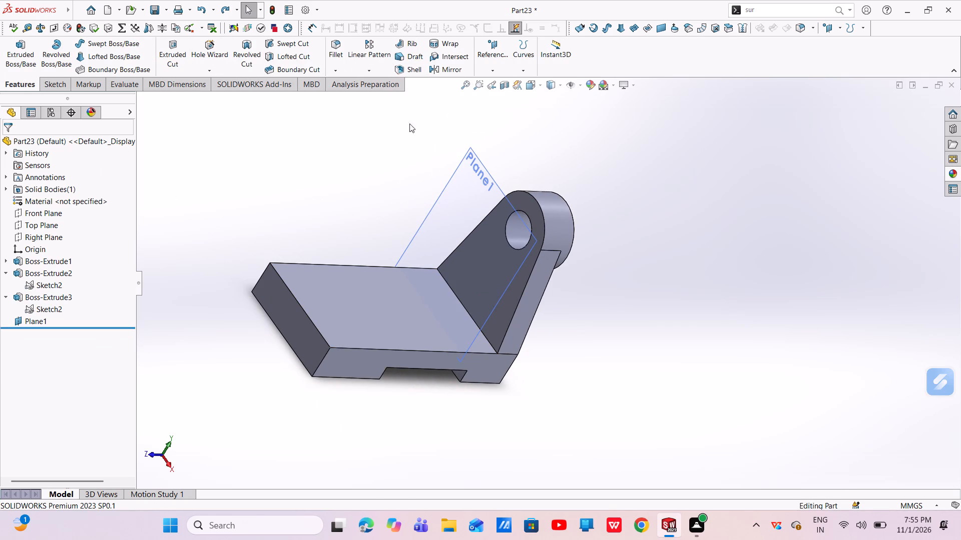
{"action": "left_click", "coordinate": [438, 71]}
{"action": "left_click", "coordinate": [483, 193]}
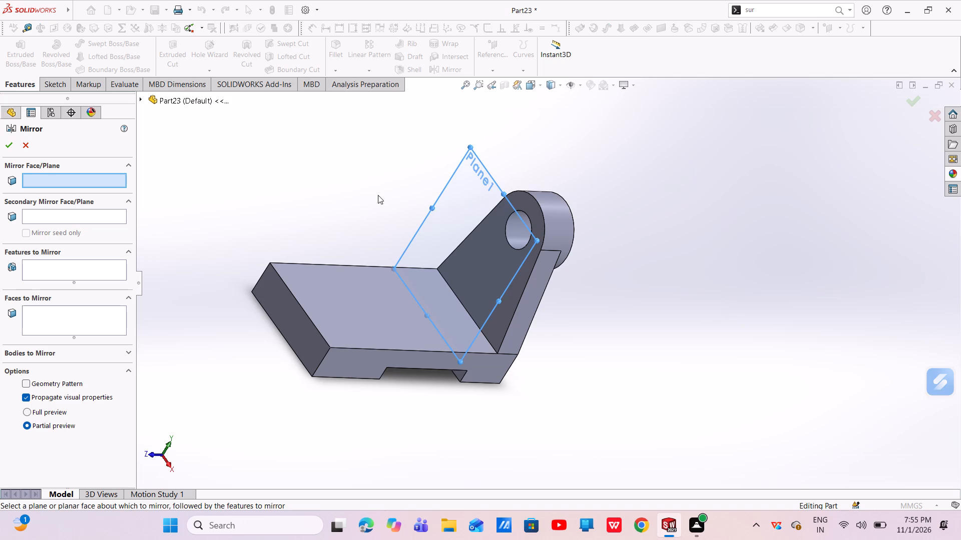
{"action": "left_click", "coordinate": [56, 271]}
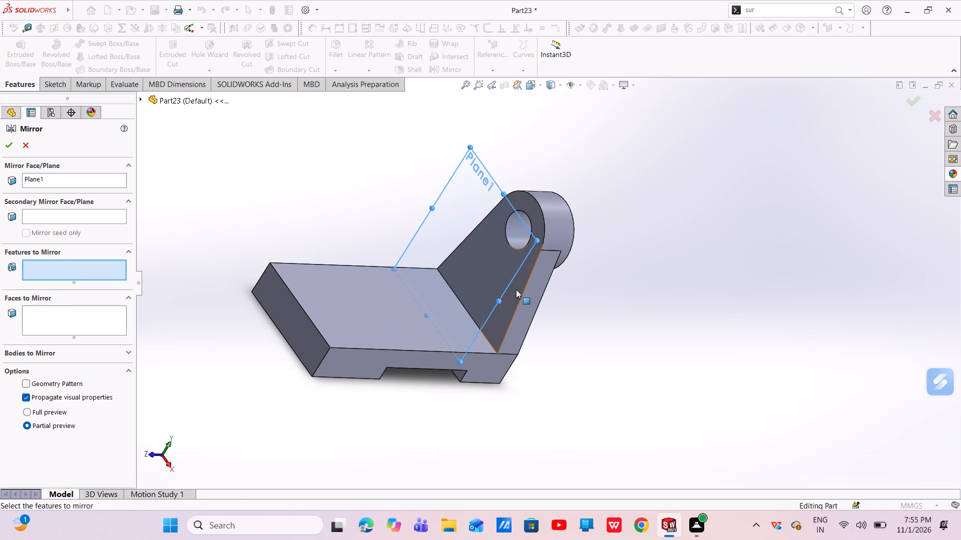
{"action": "left_click", "coordinate": [516, 289]}
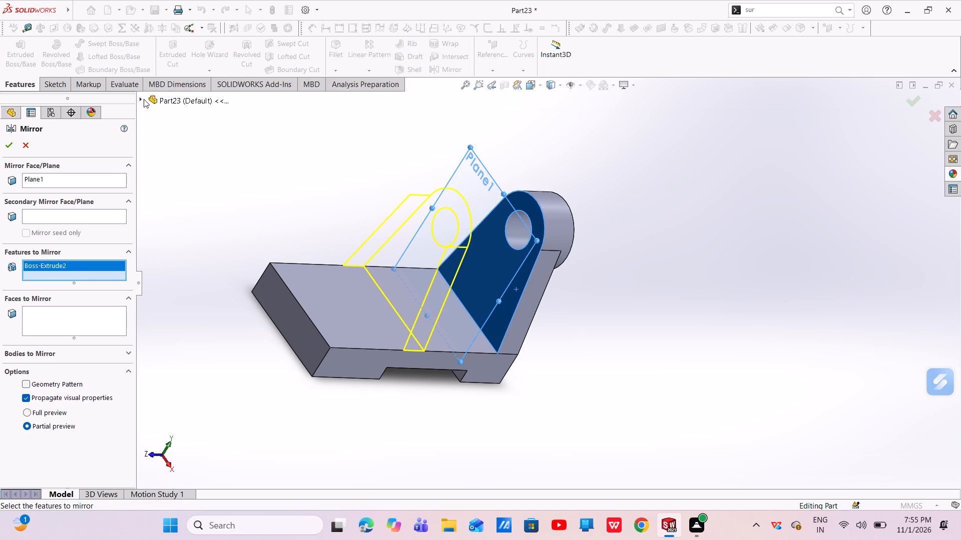
{"action": "left_click", "coordinate": [144, 98]}
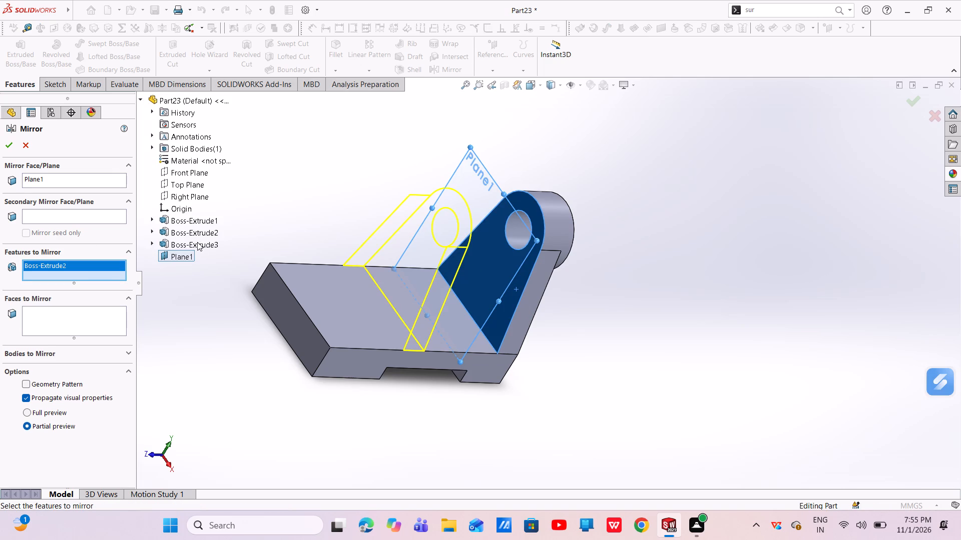
{"action": "left_click", "coordinate": [198, 246]}
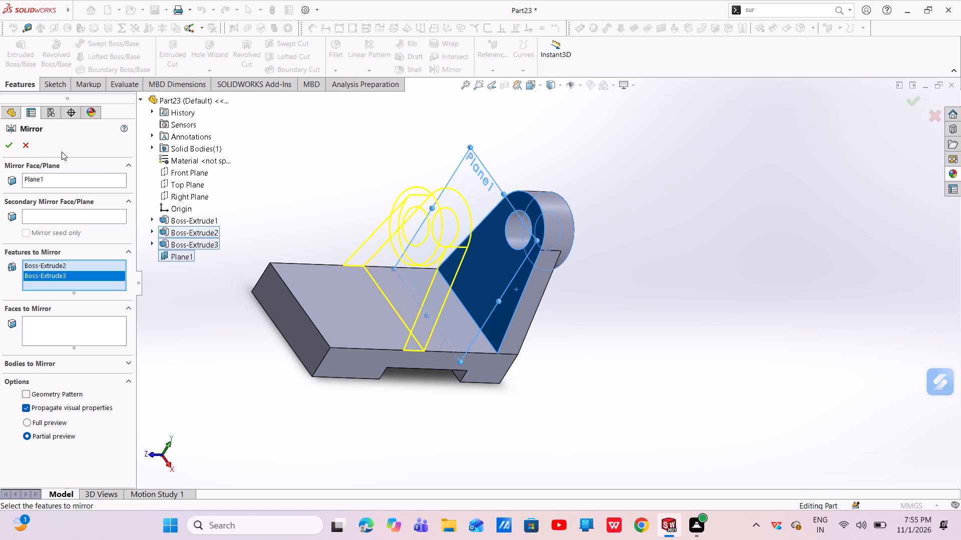
{"action": "left_click", "coordinate": [4, 149]}
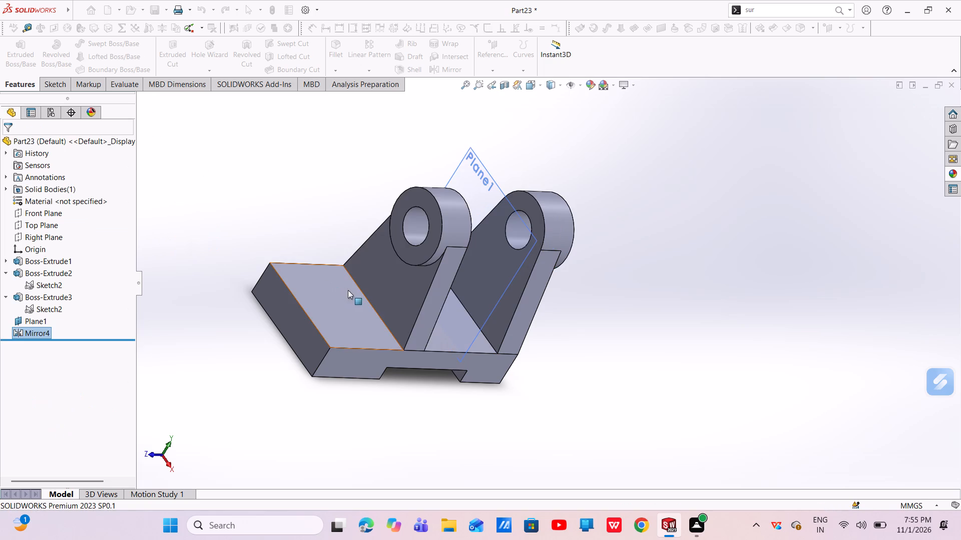
Hide the mirror plane, Plane1.
{"action": "left_click", "coordinate": [485, 170]}
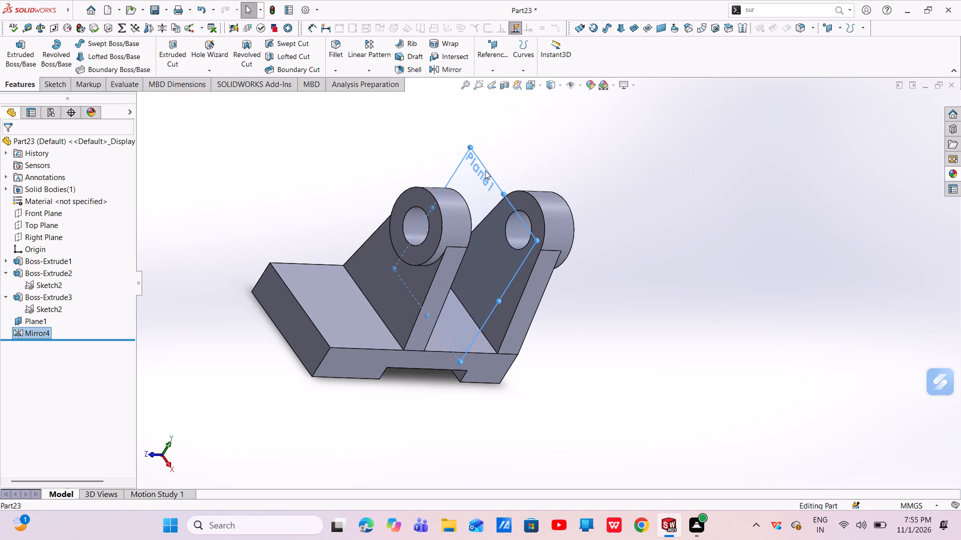
{"action": "left_click", "coordinate": [543, 146]}
Examine the mirrored lugs, ring bosses and notched base from several angles.
{"action": "scroll", "coordinate": [533, 243], "scroll_direction": "up", "scroll_amount": 3}
{"action": "middle_click_drag", "start_coordinate": [531, 252], "coordinate": [530, 252]}
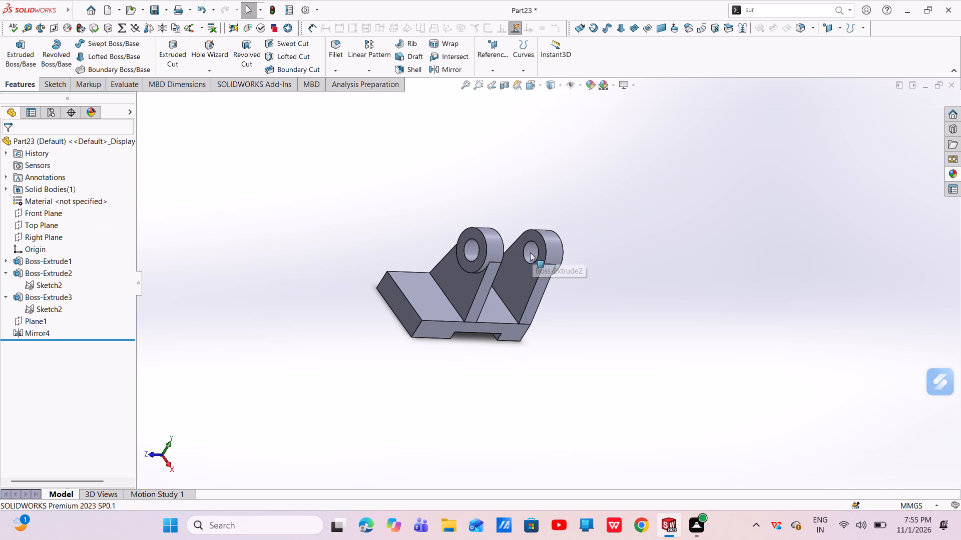
{"action": "middle_click_drag", "start_coordinate": [530, 252], "coordinate": [502, 171]}
{"action": "scroll", "coordinate": [514, 313], "scroll_direction": "down", "scroll_amount": 3}
{"action": "middle_click_drag", "start_coordinate": [511, 314], "coordinate": [509, 262]}
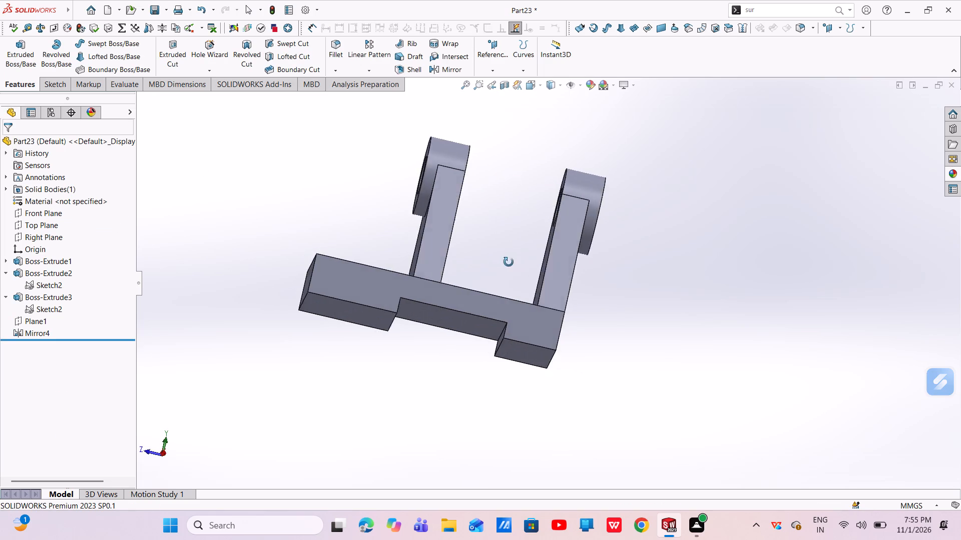
{"action": "middle_click_drag", "start_coordinate": [509, 262], "coordinate": [495, 359]}
{"action": "scroll", "coordinate": [489, 351], "scroll_direction": "up", "scroll_amount": 3}
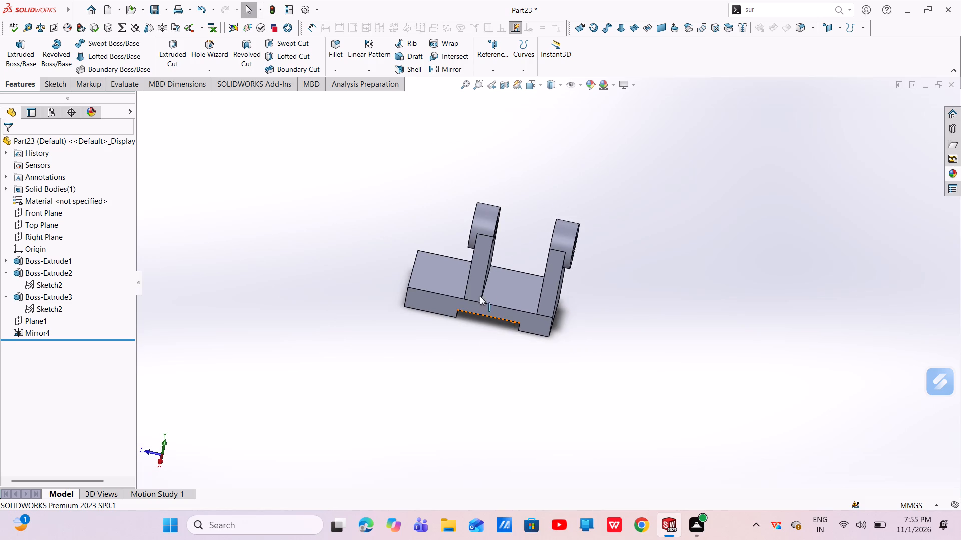
{"action": "scroll", "coordinate": [490, 264], "scroll_direction": "down", "scroll_amount": 5}
{"action": "scroll", "coordinate": [490, 264], "scroll_direction": "up", "scroll_amount": 5}
{"action": "scroll", "coordinate": [509, 284], "scroll_direction": "down", "scroll_amount": 5}
{"action": "scroll", "coordinate": [515, 287], "scroll_direction": "up", "scroll_amount": 4}
{"action": "scroll", "coordinate": [582, 294], "scroll_direction": "down", "scroll_amount": 3}
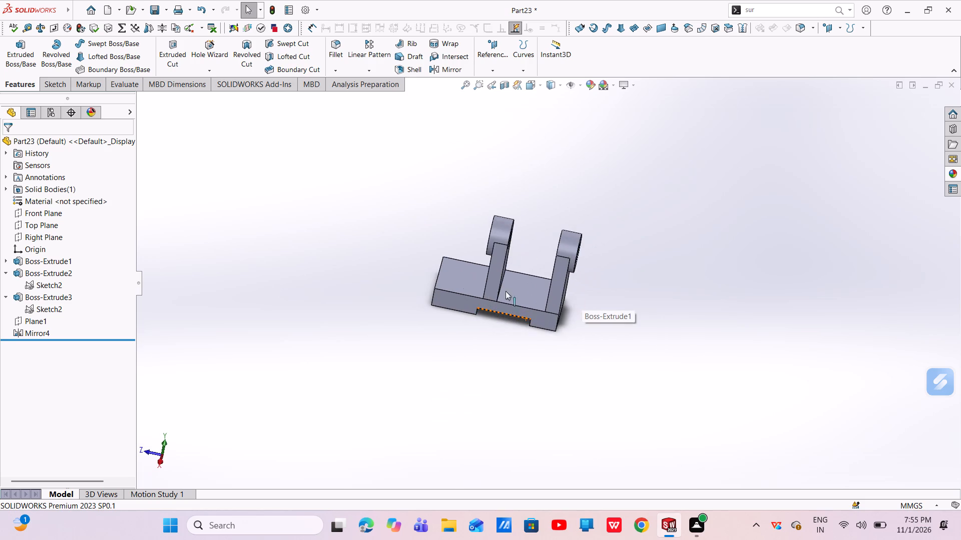
{"action": "middle_click_drag", "start_coordinate": [479, 296], "coordinate": [536, 341]}
{"action": "scroll", "coordinate": [479, 296], "scroll_direction": "down", "scroll_amount": 1}
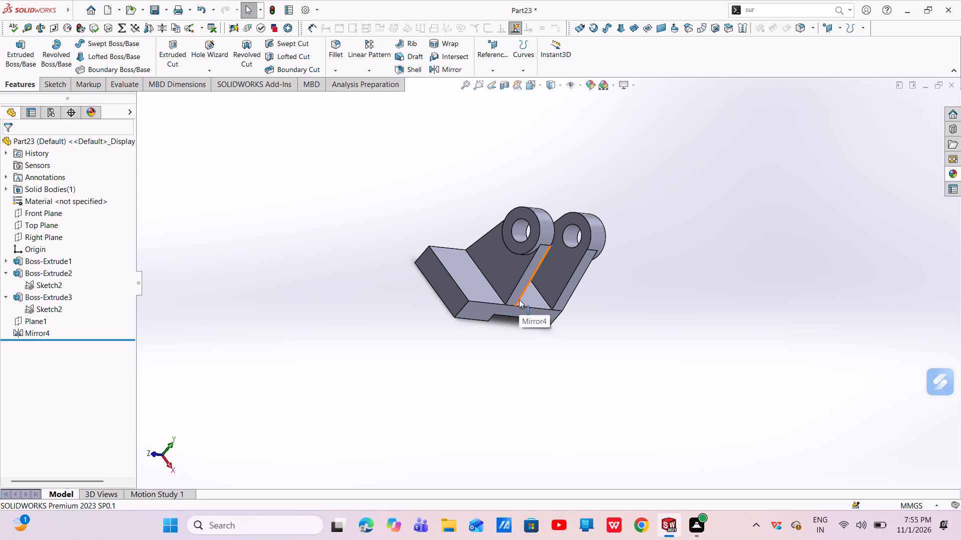
Sketch a corner rectangle about 16.5 mm wide on the base's top face, spanning the 50 mm gap between the two lugs.
{"action": "left_click", "coordinate": [531, 294]}
{"action": "left_click", "coordinate": [570, 265]}
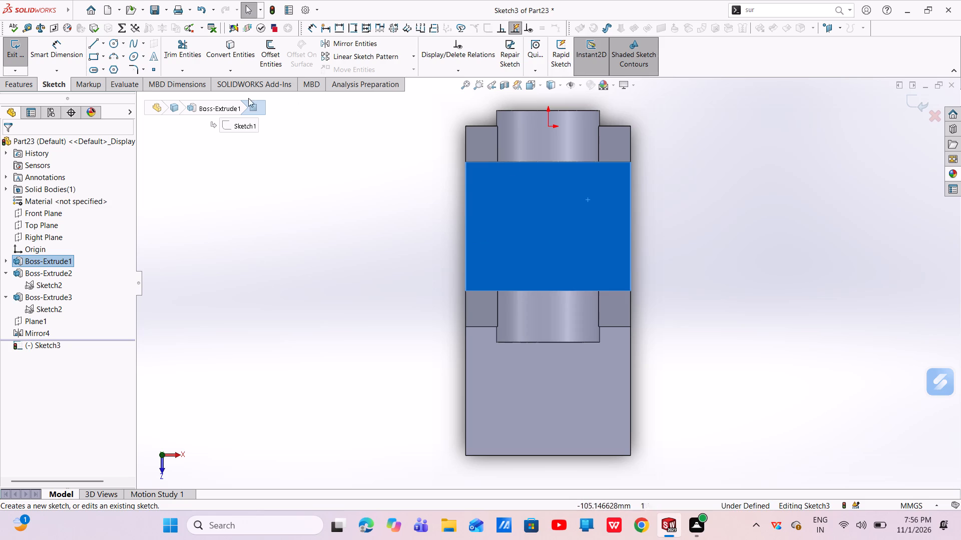
{"action": "left_click", "coordinate": [95, 59]}
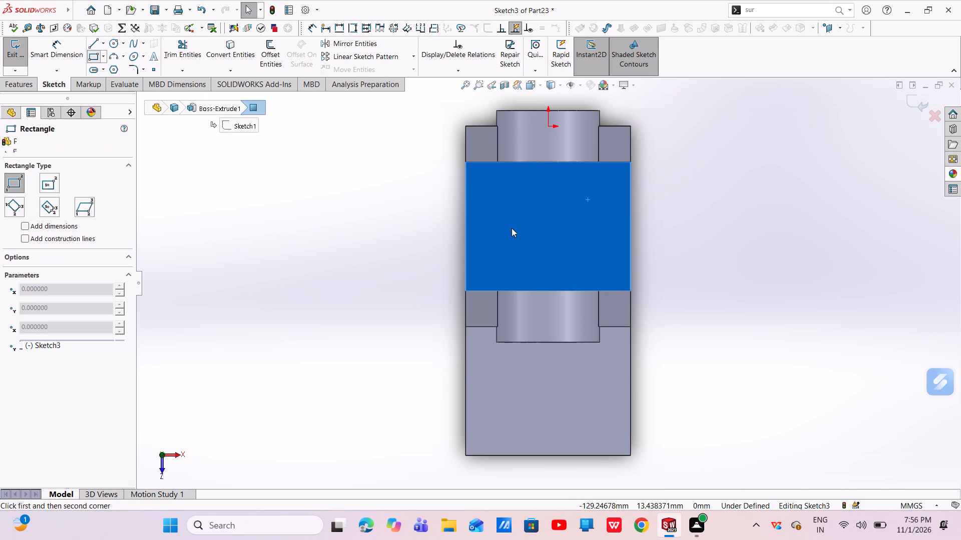
{"action": "left_click", "coordinate": [528, 163]}
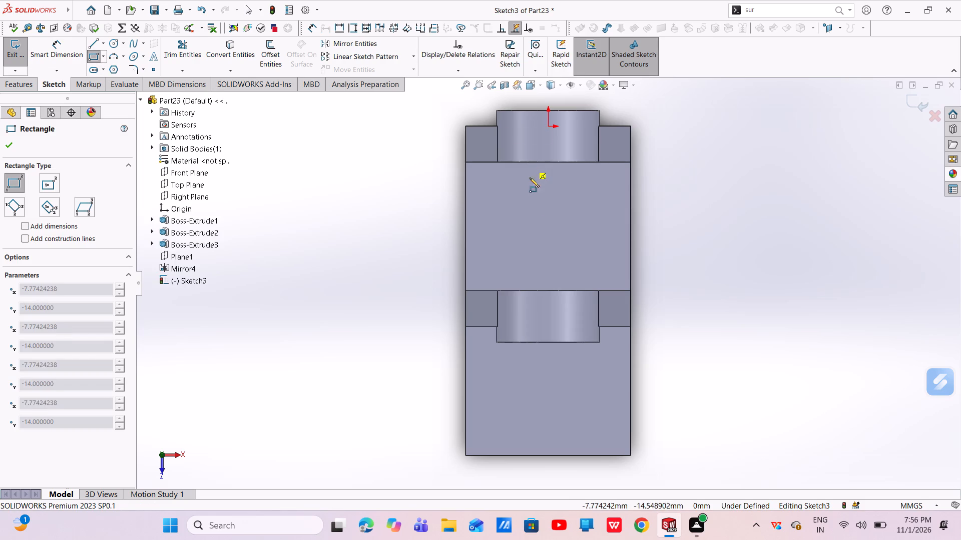
{"action": "left_click", "coordinate": [571, 293]}
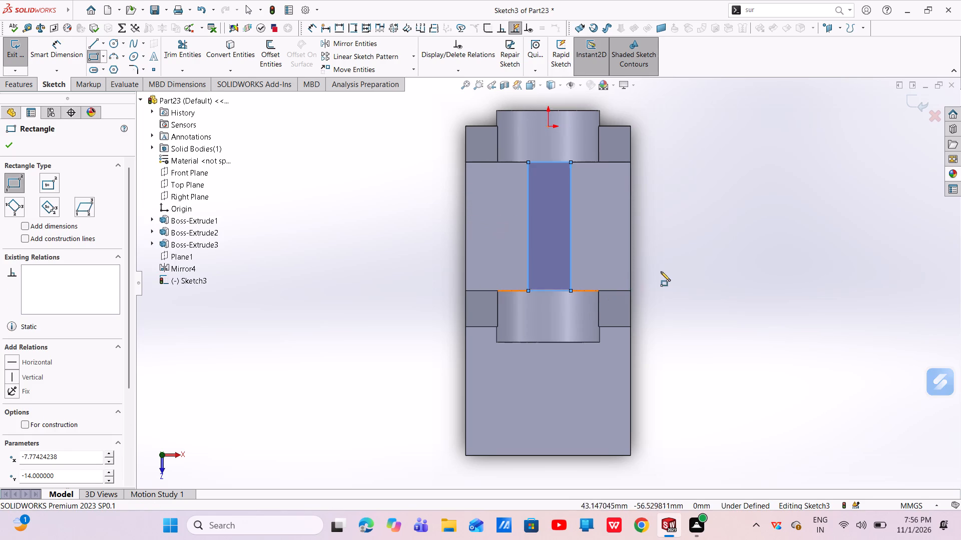
{"action": "right_click", "coordinate": [662, 271]}
{"action": "left_click", "coordinate": [680, 279]}
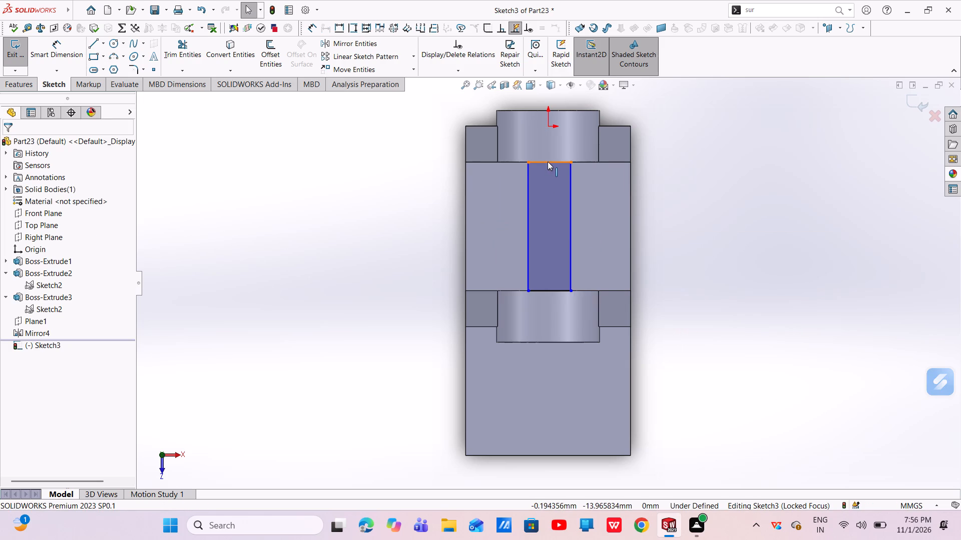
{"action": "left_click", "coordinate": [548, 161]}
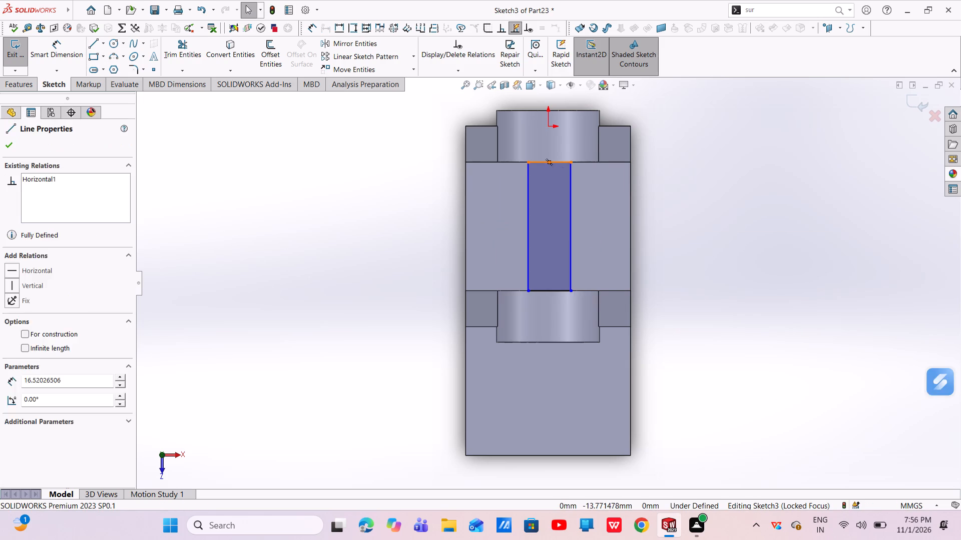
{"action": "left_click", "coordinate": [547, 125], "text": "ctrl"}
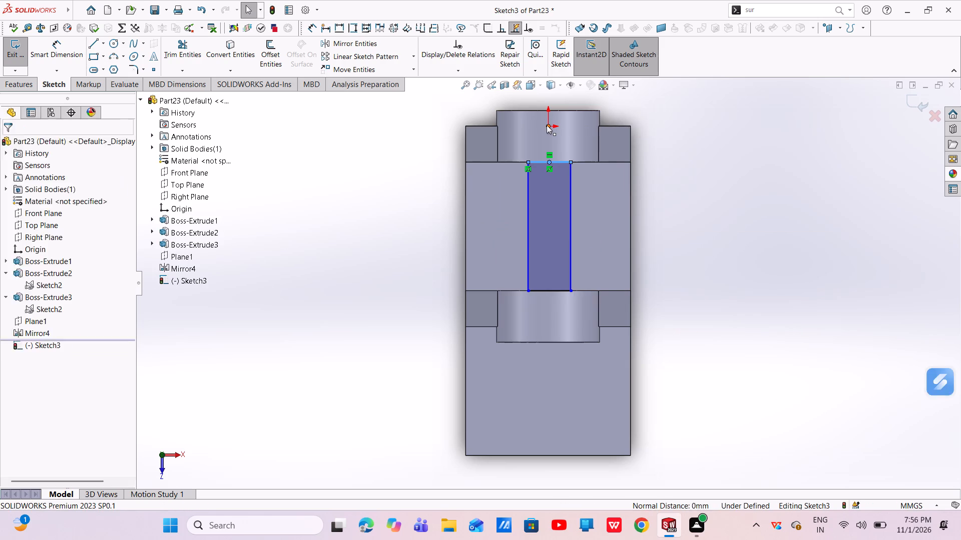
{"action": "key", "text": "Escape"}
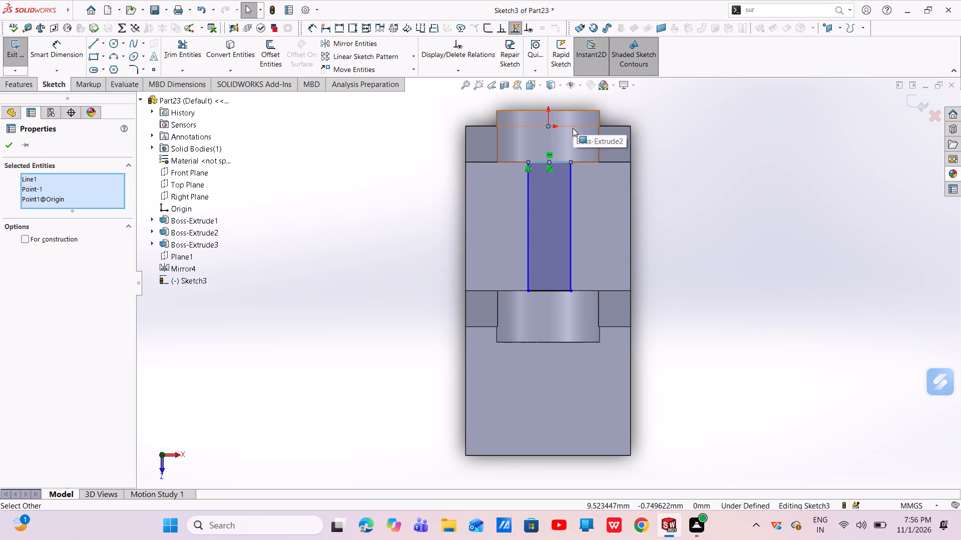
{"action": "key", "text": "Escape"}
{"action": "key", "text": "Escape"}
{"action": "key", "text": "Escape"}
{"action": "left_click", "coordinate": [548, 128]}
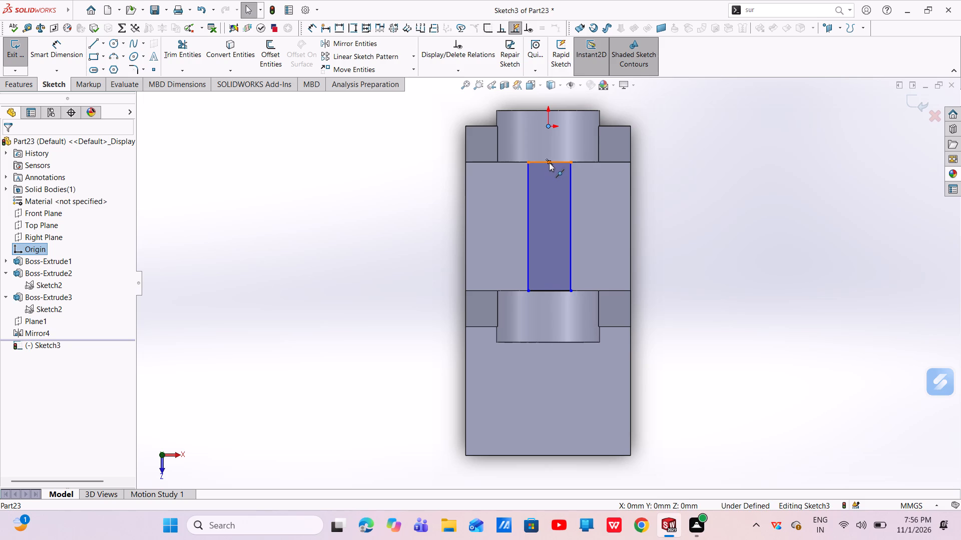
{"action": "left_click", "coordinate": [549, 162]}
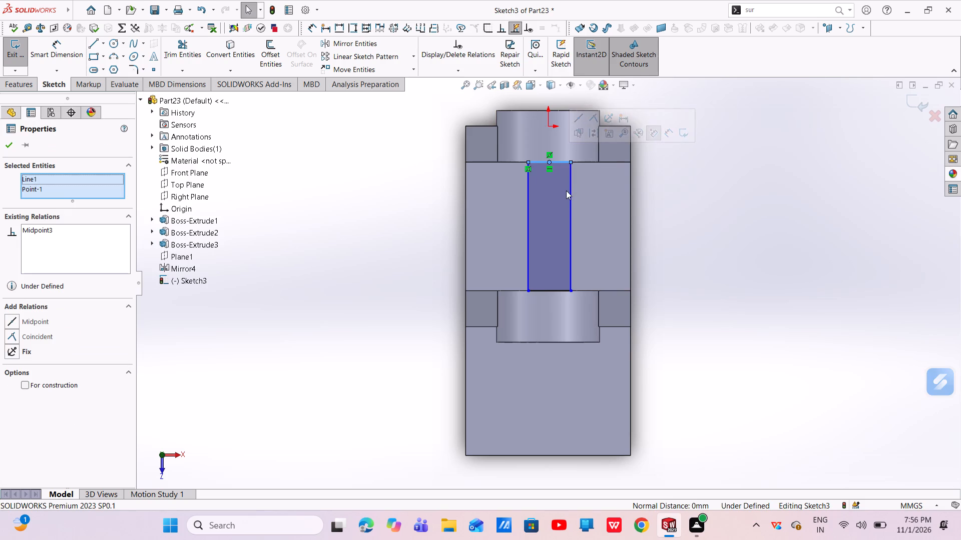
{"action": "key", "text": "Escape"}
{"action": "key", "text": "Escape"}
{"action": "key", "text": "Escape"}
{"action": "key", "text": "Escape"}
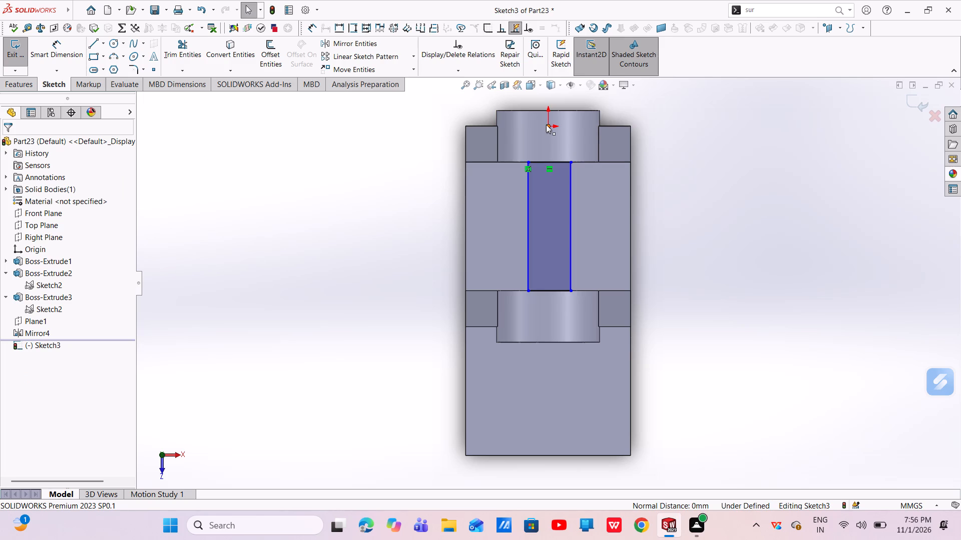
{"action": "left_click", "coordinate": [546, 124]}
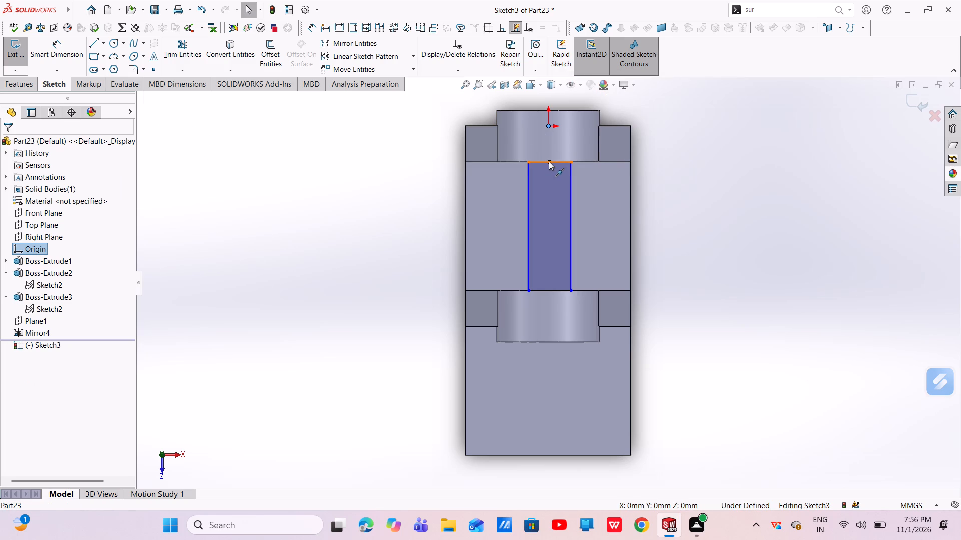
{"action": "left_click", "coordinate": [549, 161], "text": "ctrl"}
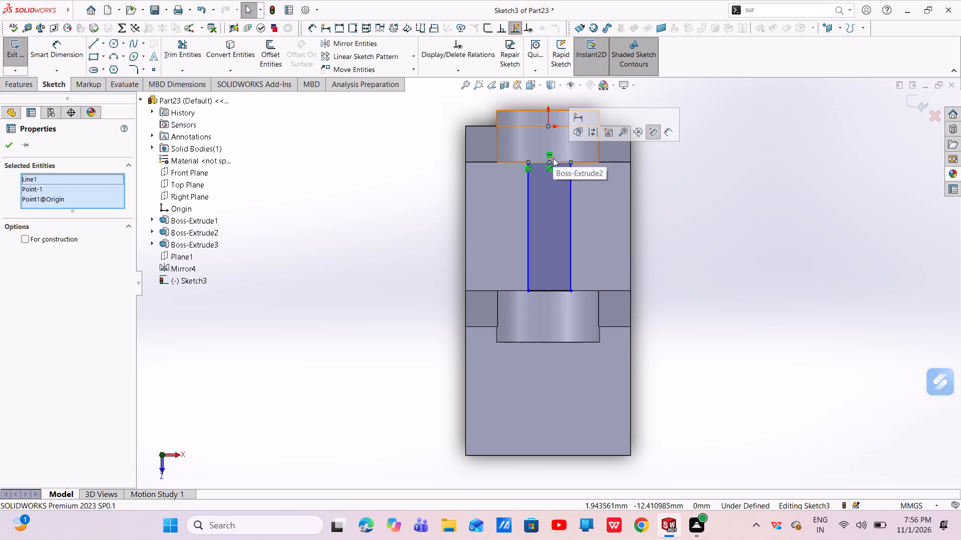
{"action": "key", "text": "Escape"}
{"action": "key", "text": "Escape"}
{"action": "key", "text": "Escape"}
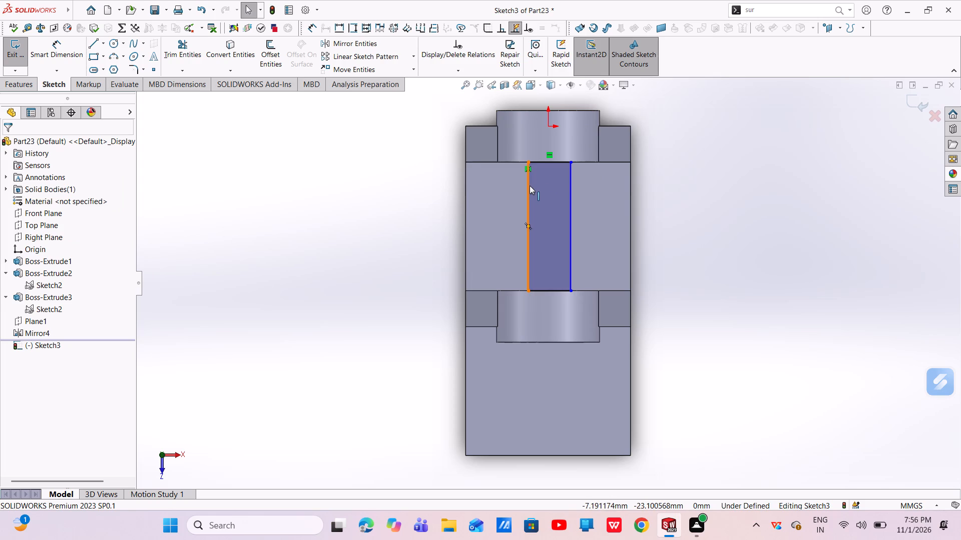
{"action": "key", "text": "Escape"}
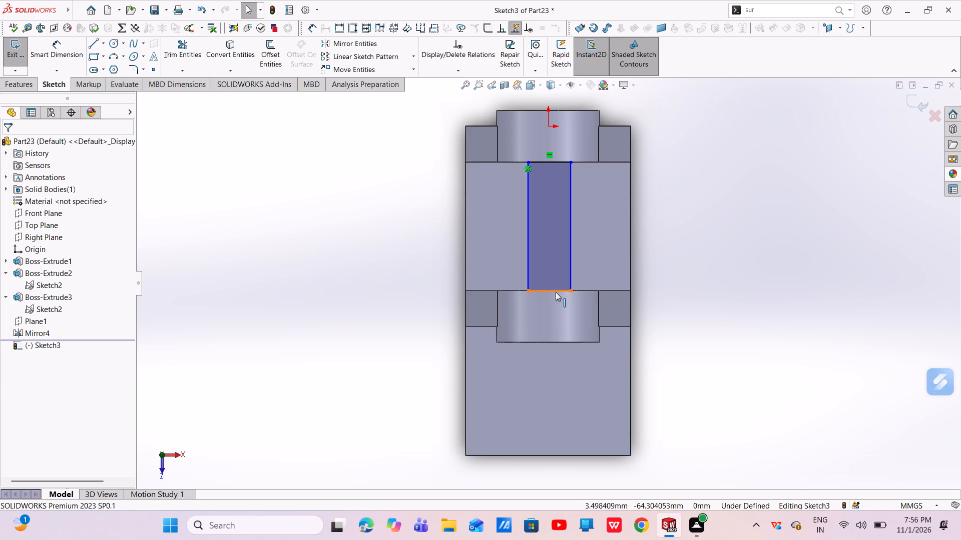
Add a vertical relation between the origin and the midpoint of the rectangle's edge along the mirrored lug.
{"action": "left_click", "coordinate": [549, 290]}
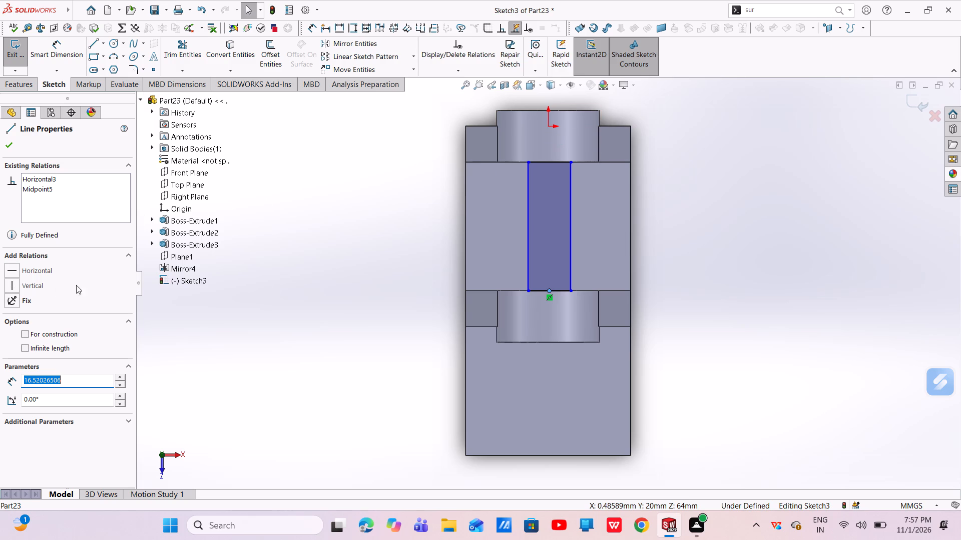
{"action": "left_click", "coordinate": [547, 127], "text": "ctrl"}
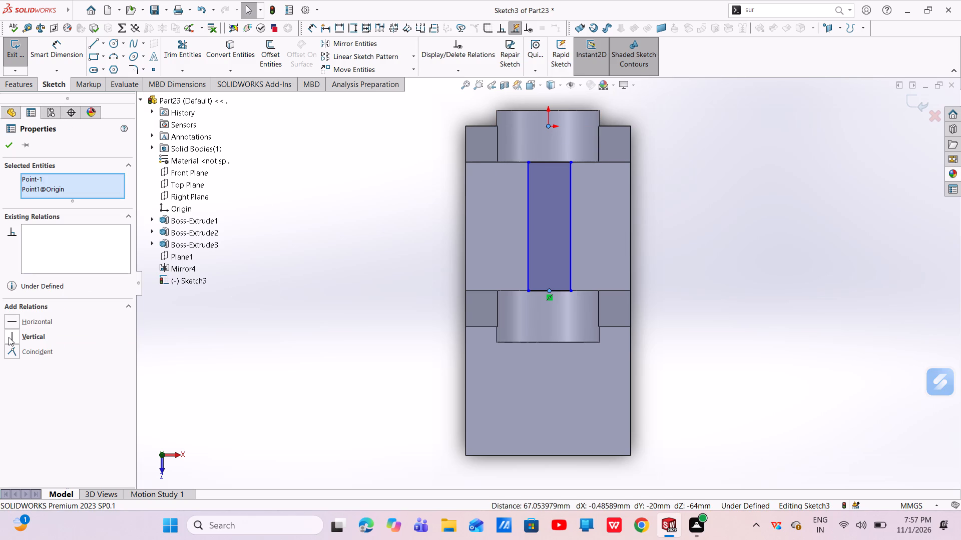
{"action": "left_click", "coordinate": [11, 337]}
{"action": "key", "text": "Escape"}
{"action": "key", "text": "Escape"}
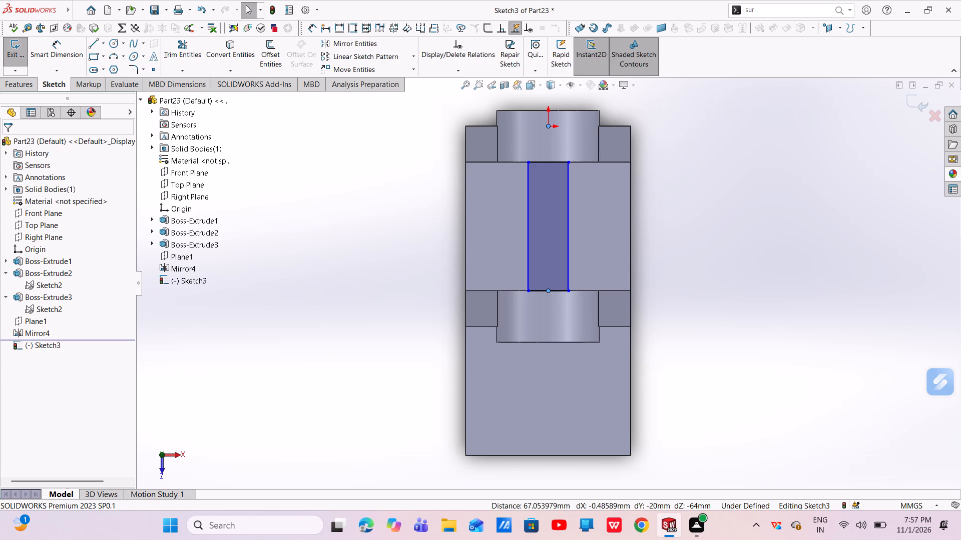
Dimension the rectangle's short edge along the mirrored lug to a width of 8 mm.
{"action": "left_click", "coordinate": [57, 61]}
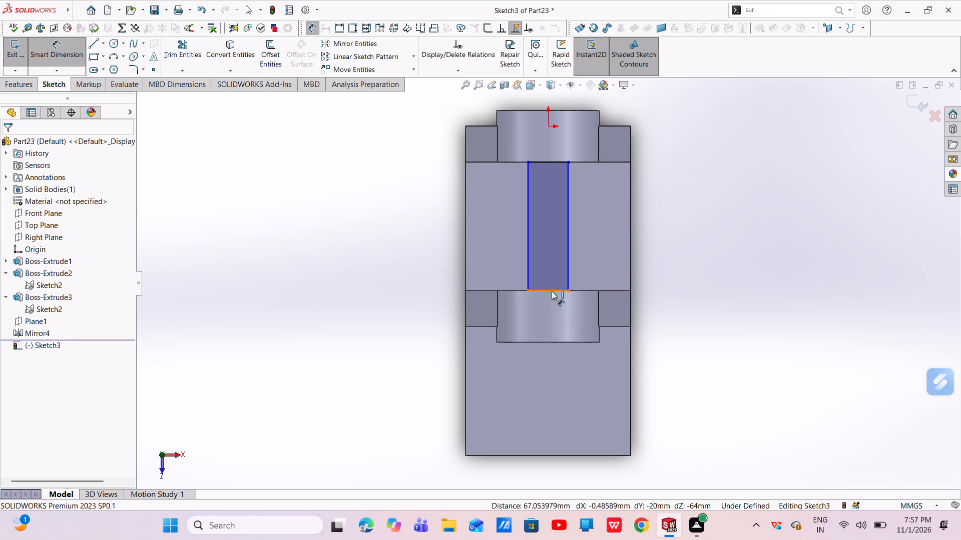
{"action": "left_click_drag", "start_coordinate": [551, 290], "coordinate": [555, 295]}
{"action": "left_click", "coordinate": [681, 347]}
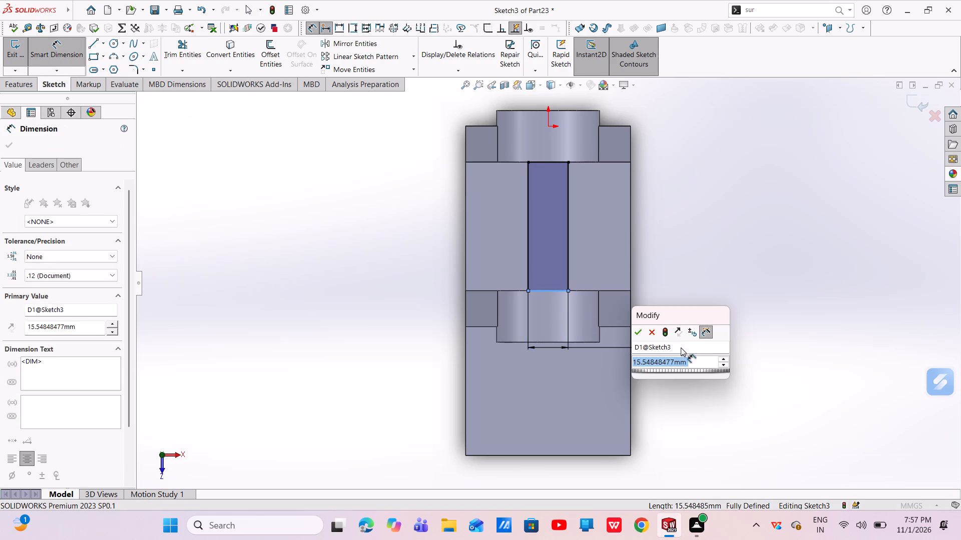
{"action": "key", "text": "BackSpace"}
{"action": "key", "text": "8"}
{"action": "key", "text": "Return"}
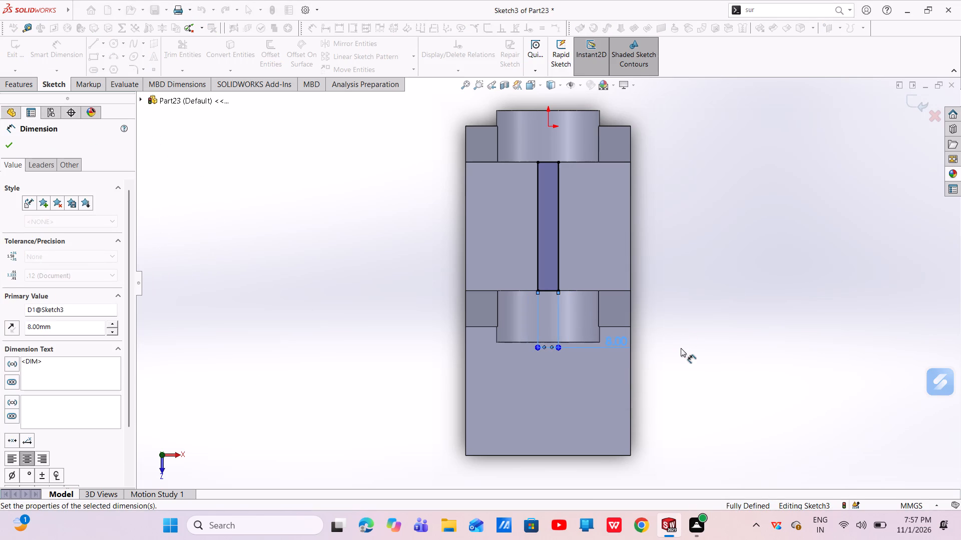
{"action": "key", "text": "Escape"}
{"action": "key", "text": "Escape"}
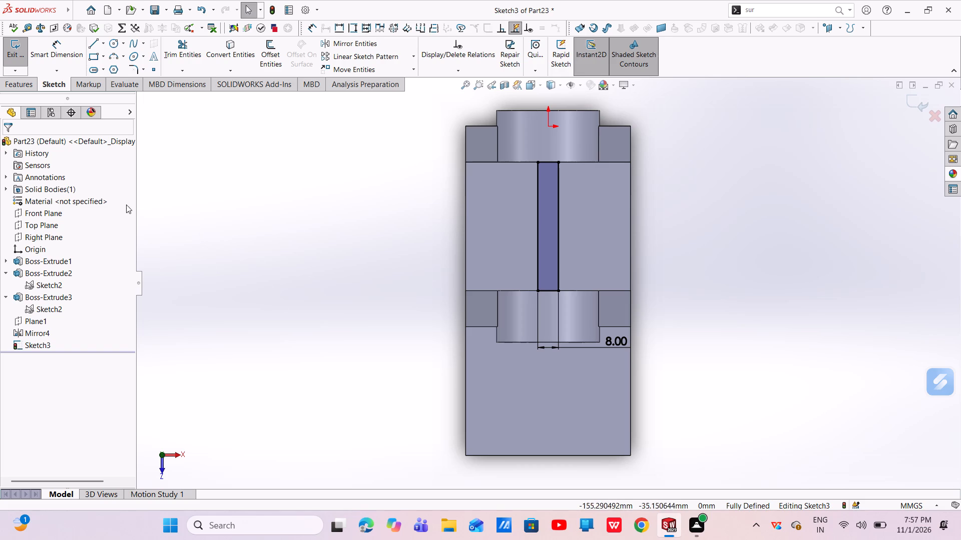
Extrude the 8 mm wide rectangle as a blind boss 28 mm up from the base, merged with the body.
{"action": "left_click", "coordinate": [24, 81]}
{"action": "left_click", "coordinate": [18, 56]}
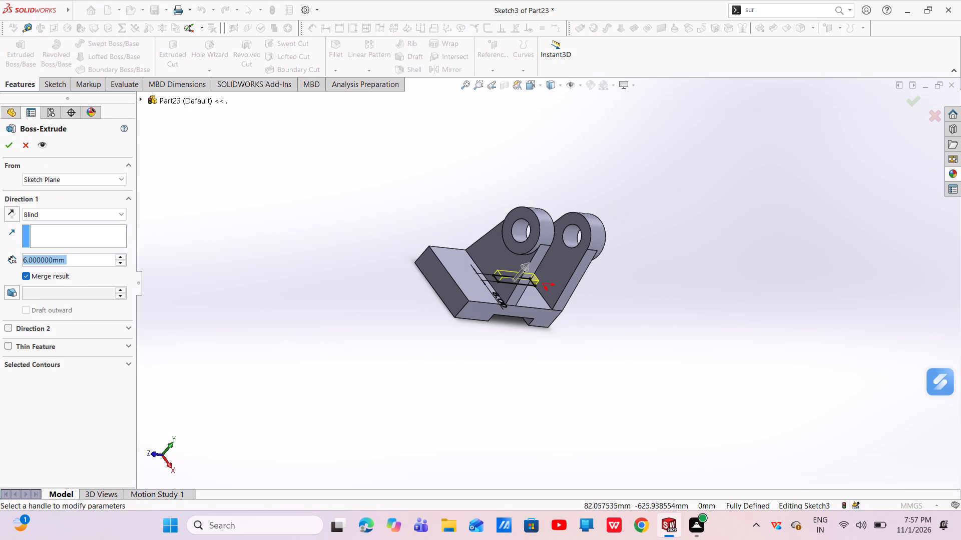
{"action": "key", "text": "BackSpace"}
{"action": "type", "text": "28"}
{"action": "key", "text": "Return"}
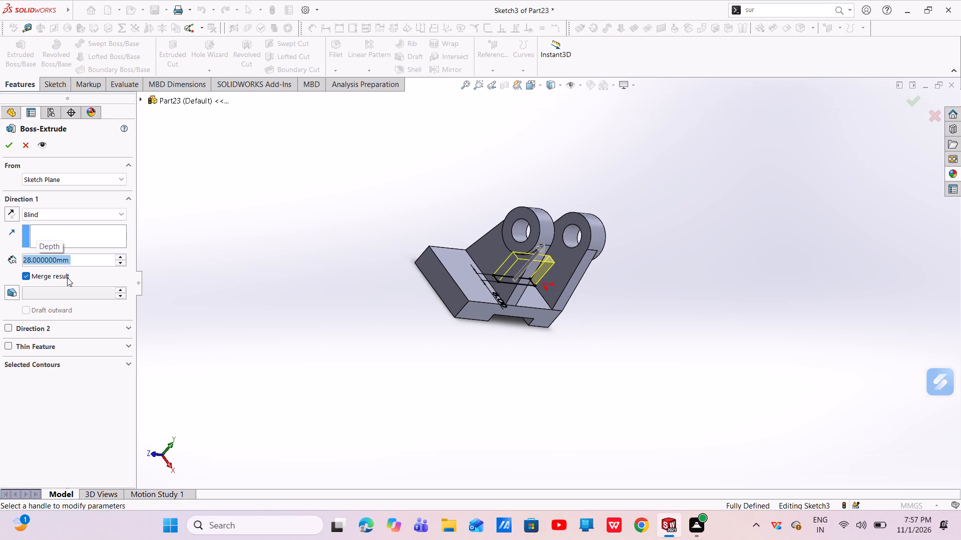
{"action": "left_click", "coordinate": [11, 149]}
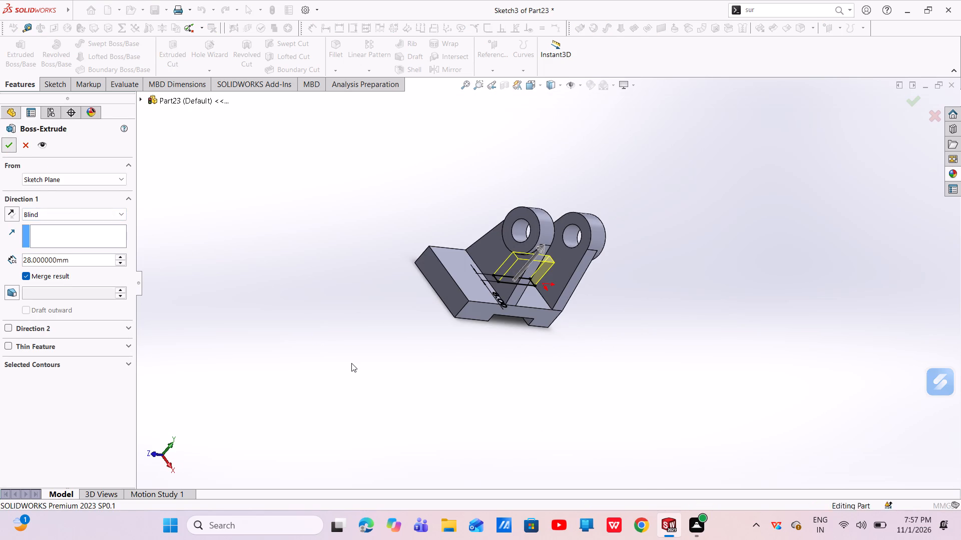
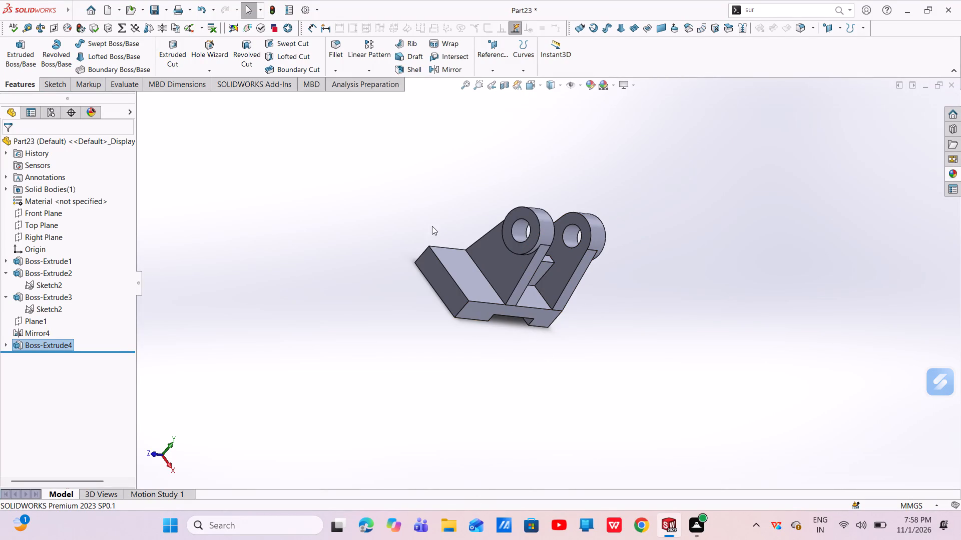
Sketch a sloped line about 61.6 mm long on the Right Plane, from the base's free-end top corner to the nearer lug under its ring boss.
{"action": "left_click", "coordinate": [414, 42]}
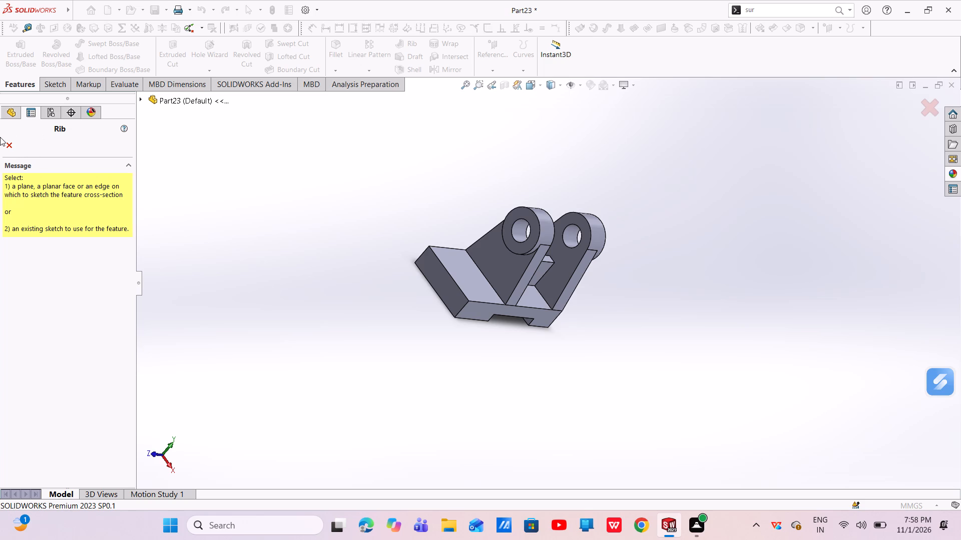
{"action": "left_click", "coordinate": [10, 145]}
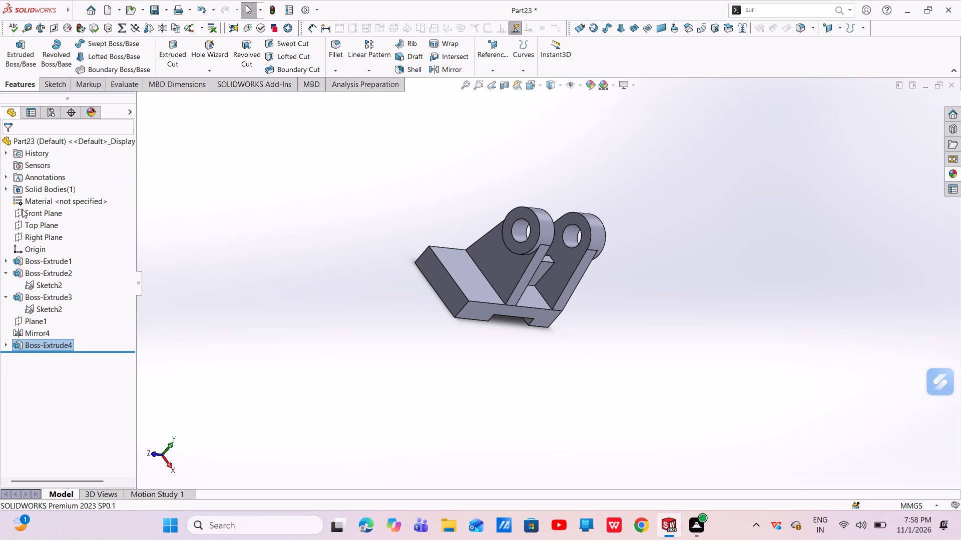
{"action": "left_click", "coordinate": [41, 218]}
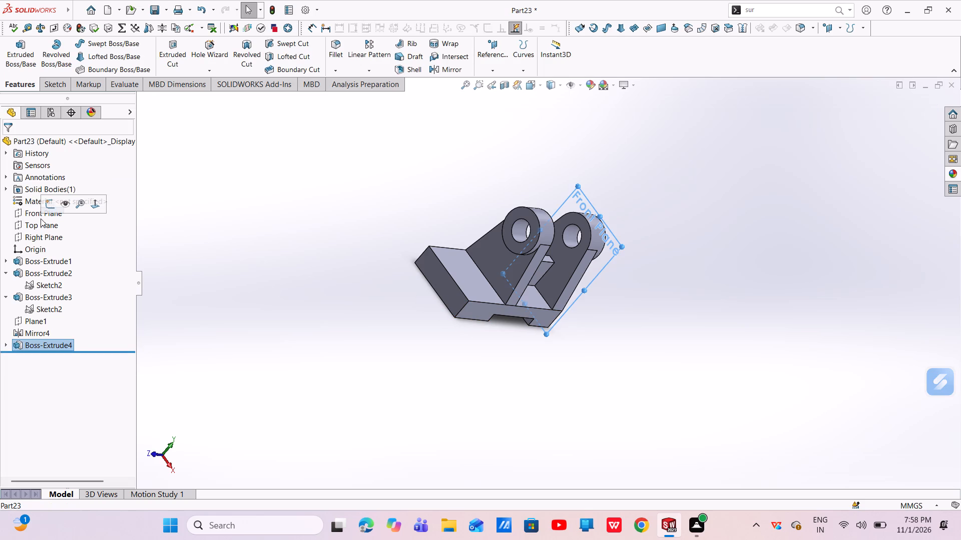
{"action": "left_click", "coordinate": [37, 223]}
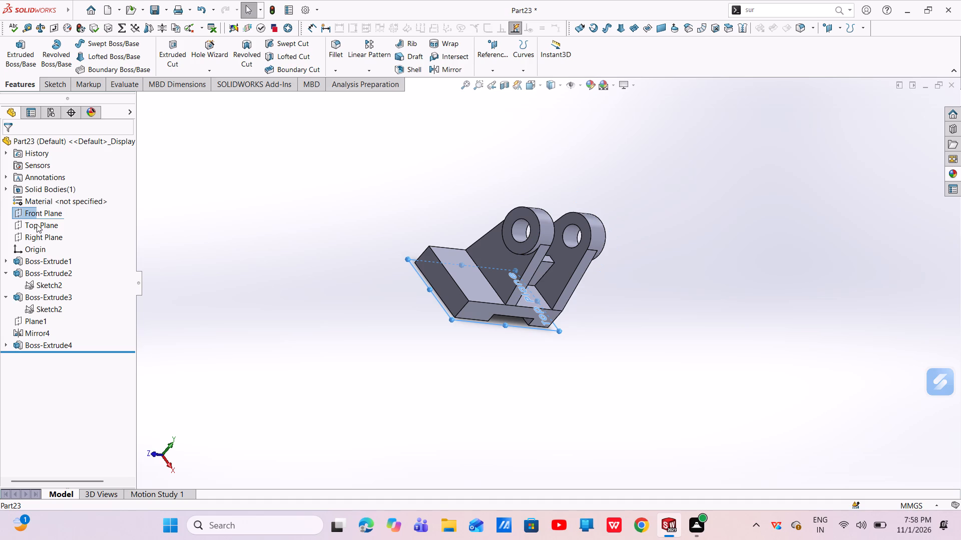
{"action": "left_click", "coordinate": [32, 235]}
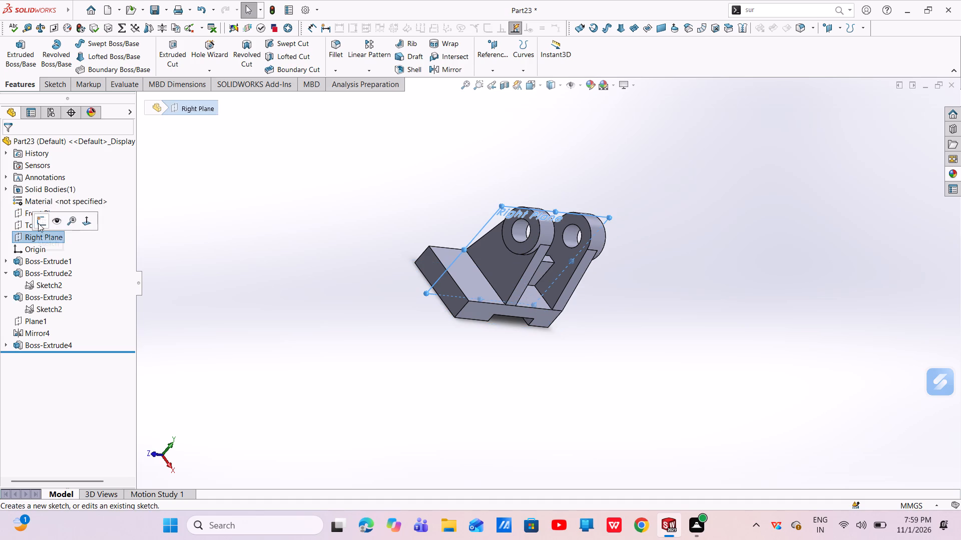
{"action": "left_click", "coordinate": [43, 217]}
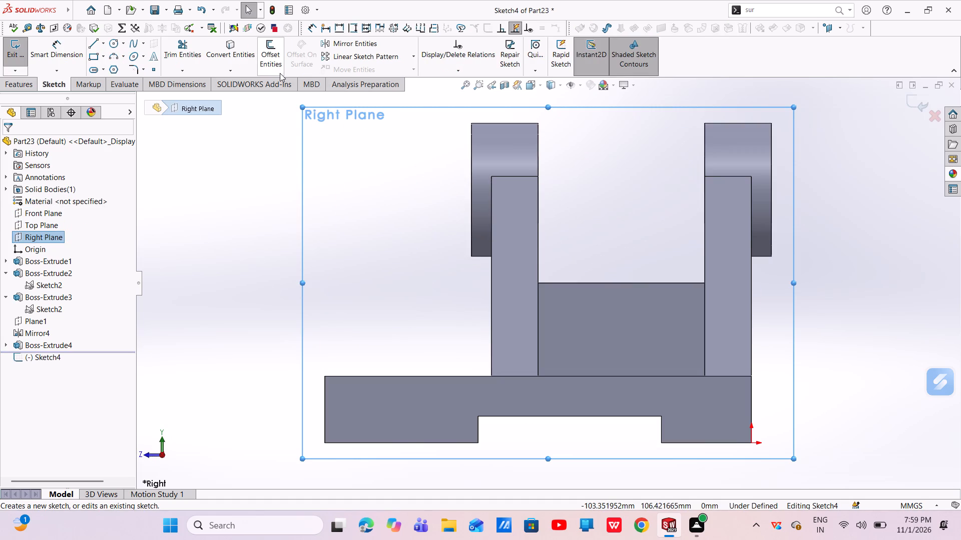
{"action": "left_click", "coordinate": [91, 42]}
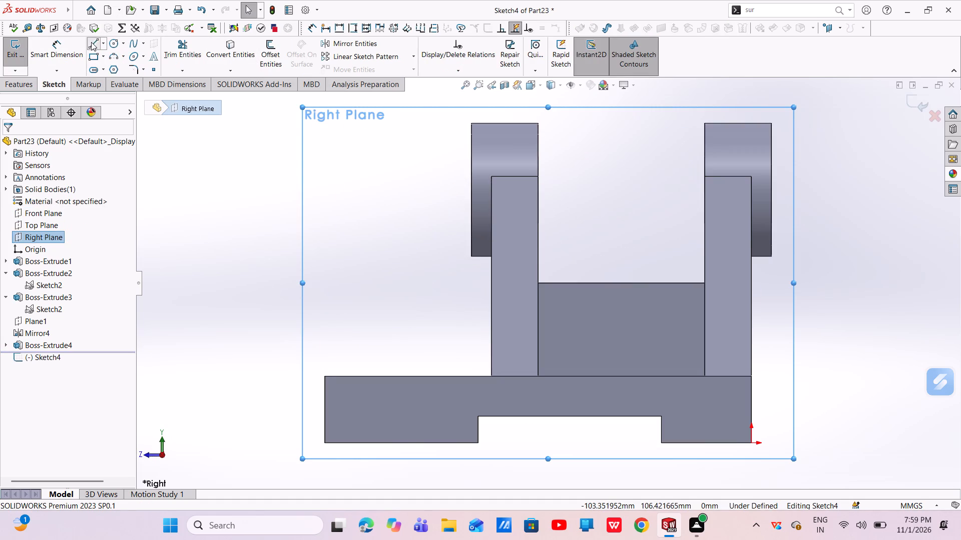
{"action": "left_click", "coordinate": [324, 378]}
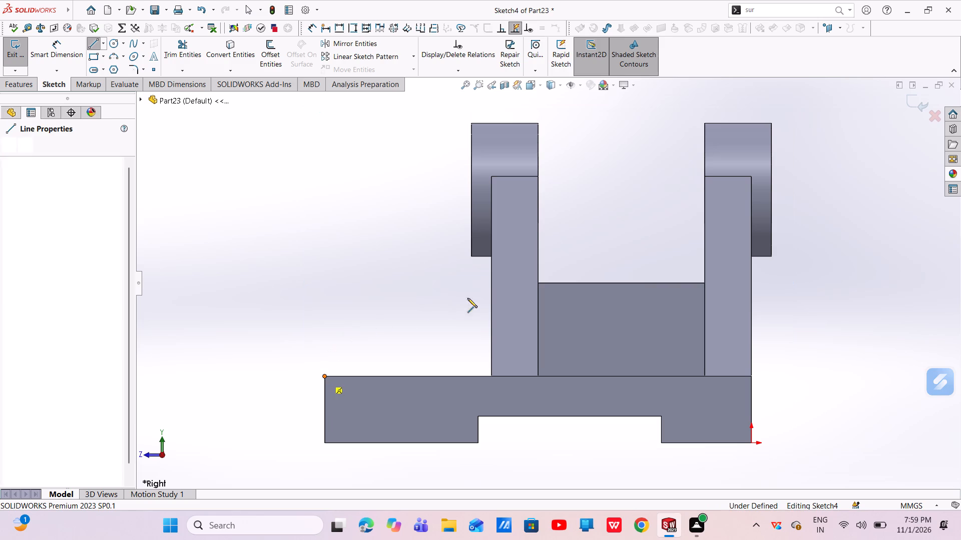
{"action": "left_click", "coordinate": [493, 256]}
{"action": "right_click", "coordinate": [493, 256]}
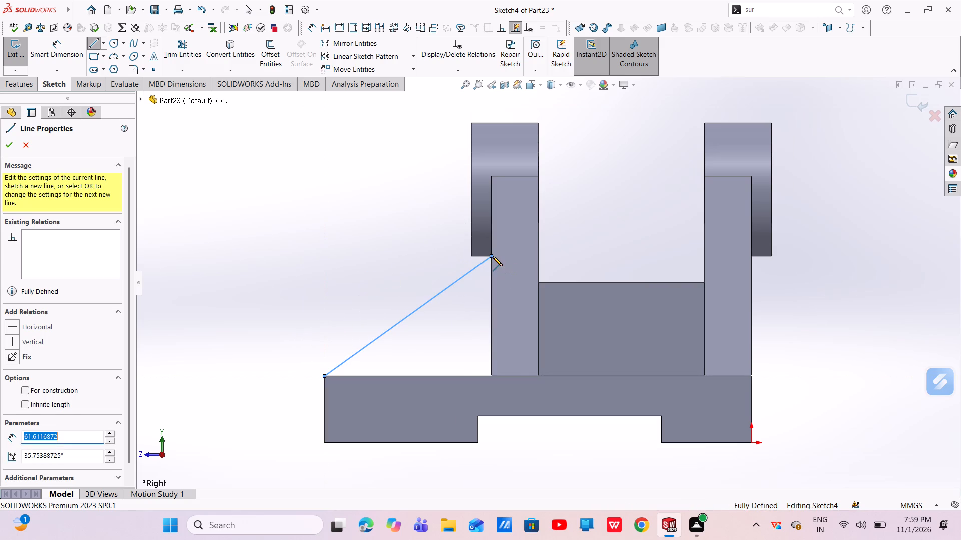
{"action": "left_click", "coordinate": [510, 264]}
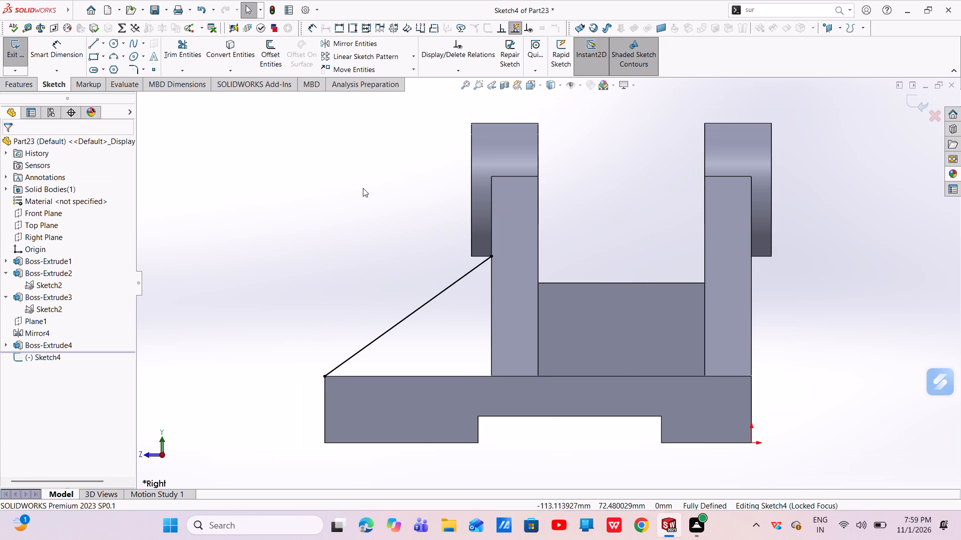
Create a 10 mm thick rib on both sides of the sloped line, filling towards the base and lug.
{"action": "left_click", "coordinate": [29, 80]}
{"action": "left_click", "coordinate": [409, 40]}
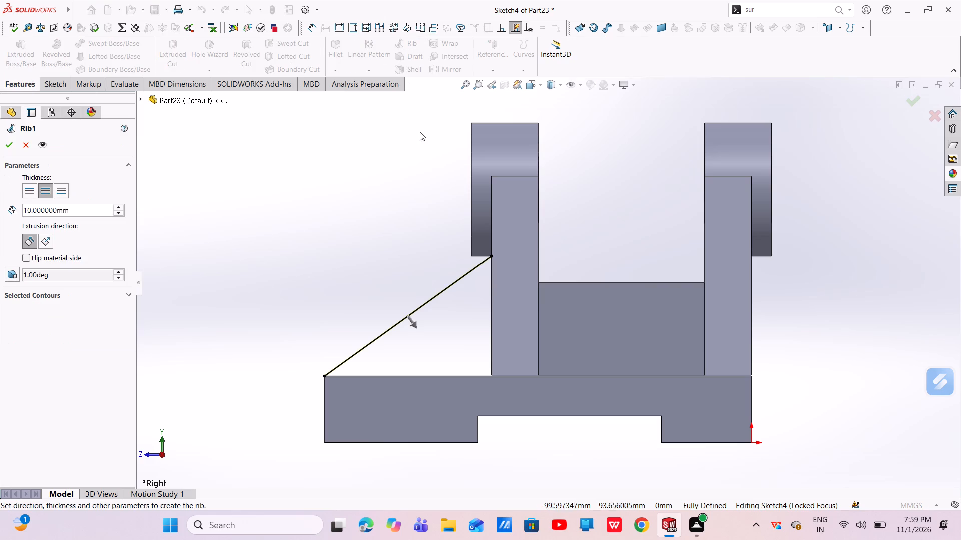
{"action": "middle_click_drag", "start_coordinate": [420, 288], "coordinate": [480, 412]}
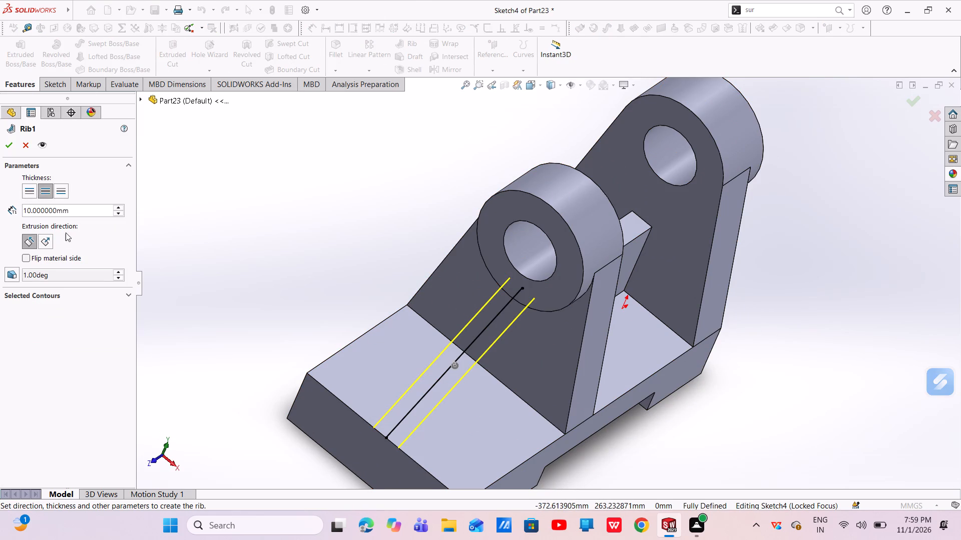
{"action": "left_click", "coordinate": [6, 141]}
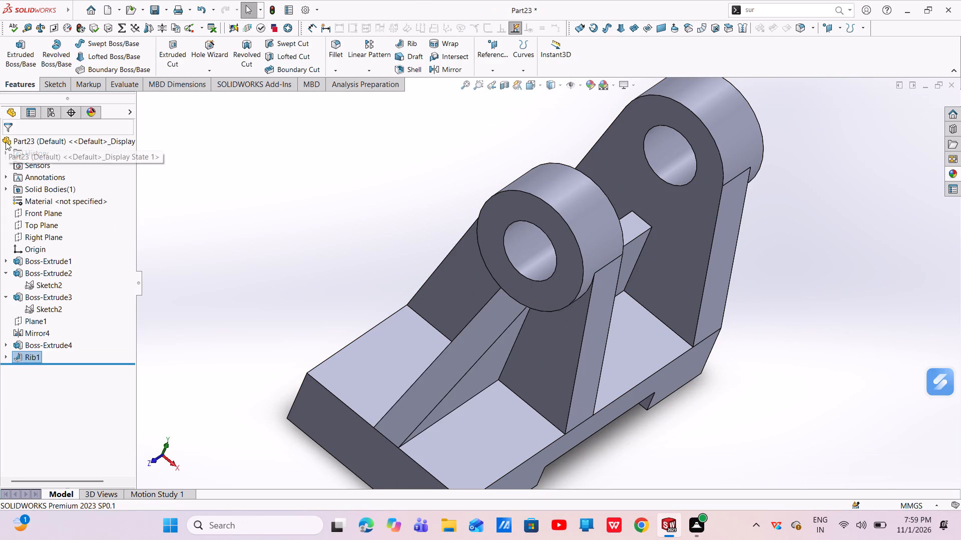
Examine the new rib from several angles, especially where it meets the lug and ring boss.
{"action": "middle_click_drag", "start_coordinate": [489, 395], "coordinate": [443, 288]}
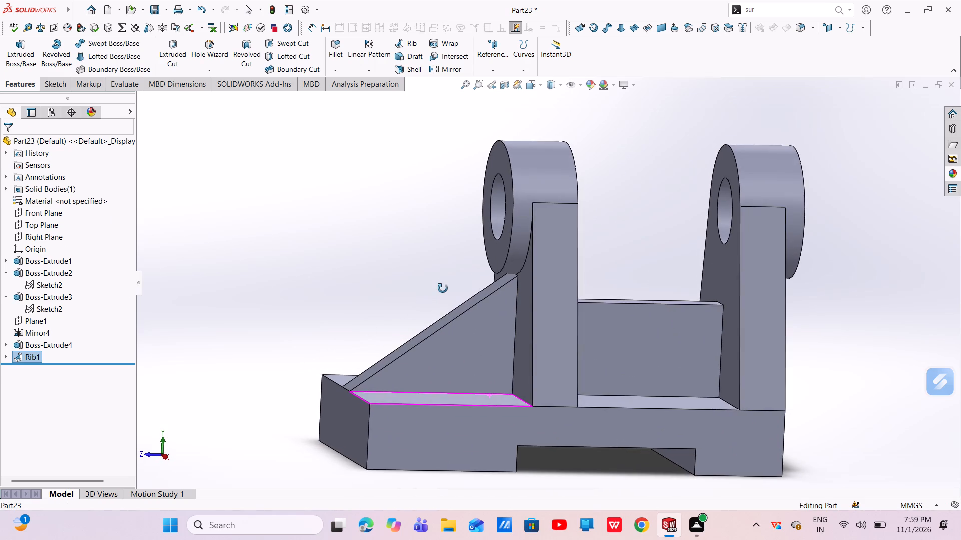
{"action": "middle_click_drag", "start_coordinate": [443, 288], "coordinate": [459, 299]}
{"action": "scroll", "coordinate": [497, 287], "scroll_direction": "down", "scroll_amount": 1}
{"action": "scroll", "coordinate": [497, 287], "scroll_direction": "up", "scroll_amount": 1}
{"action": "scroll", "coordinate": [497, 287], "scroll_direction": "down", "scroll_amount": 4}
{"action": "middle_click_drag", "start_coordinate": [521, 281], "coordinate": [507, 234]}
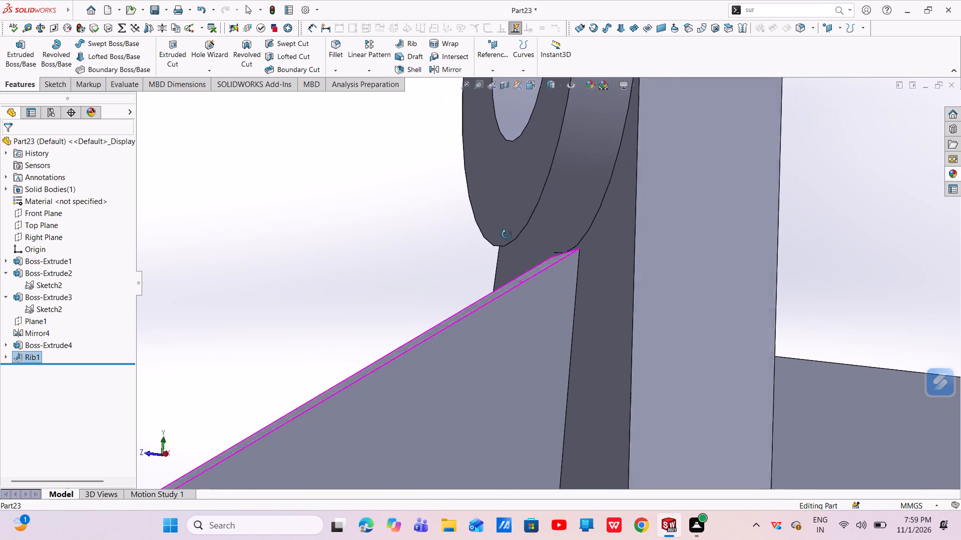
{"action": "middle_click_drag", "start_coordinate": [507, 234], "coordinate": [516, 322]}
{"action": "scroll", "coordinate": [505, 335], "scroll_direction": "up", "scroll_amount": 4}
{"action": "middle_click_drag", "start_coordinate": [501, 362], "coordinate": [514, 380]}
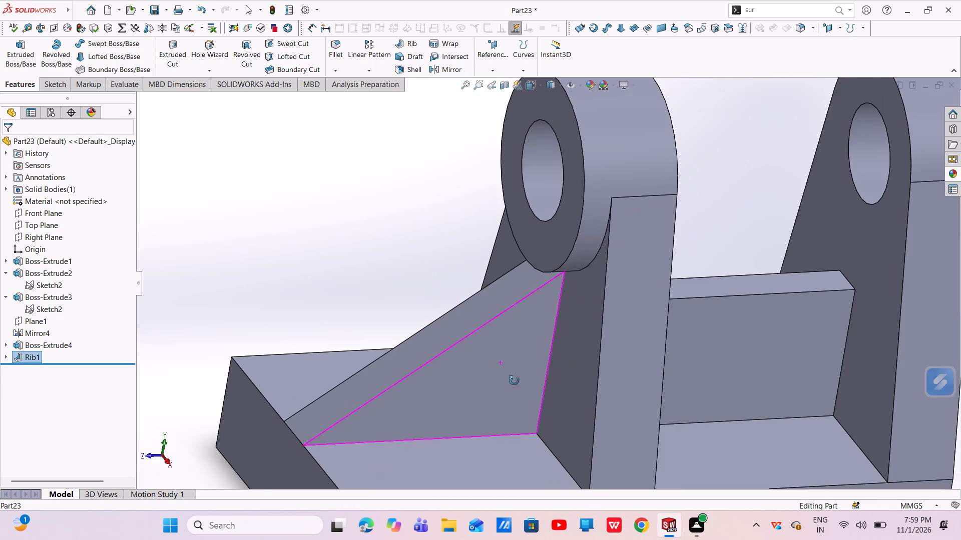
{"action": "middle_click_drag", "start_coordinate": [514, 380], "coordinate": [530, 418]}
{"action": "scroll", "coordinate": [579, 470], "scroll_direction": "up", "scroll_amount": 1}
{"action": "scroll", "coordinate": [509, 395], "scroll_direction": "up", "scroll_amount": 4}
{"action": "middle_click_drag", "start_coordinate": [577, 384], "coordinate": [505, 315]}
{"action": "scroll", "coordinate": [611, 325], "scroll_direction": "down", "scroll_amount": 5}
{"action": "scroll", "coordinate": [609, 327], "scroll_direction": "up", "scroll_amount": 5}
{"action": "middle_click_drag", "start_coordinate": [597, 335], "coordinate": [629, 405]}
{"action": "scroll", "coordinate": [615, 374], "scroll_direction": "up", "scroll_amount": 1}
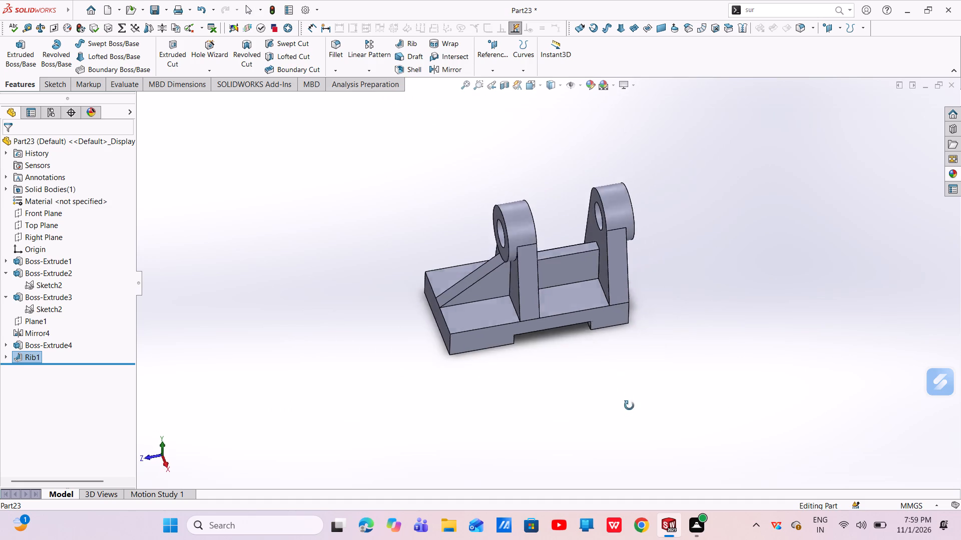
{"action": "middle_click_drag", "start_coordinate": [629, 405], "coordinate": [639, 432]}
Sketch two circles about 13 mm in diameter on the base's top face between the lugs, one on each side of the 8 mm rib.
{"action": "left_click", "coordinate": [479, 312]}
{"action": "left_click", "coordinate": [523, 285]}
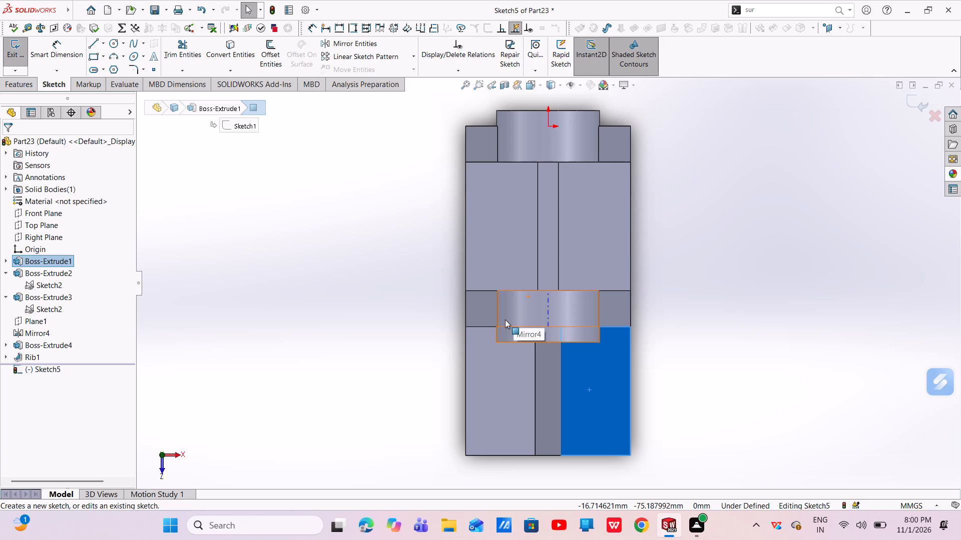
{"action": "left_click", "coordinate": [111, 48]}
{"action": "left_click", "coordinate": [499, 212]}
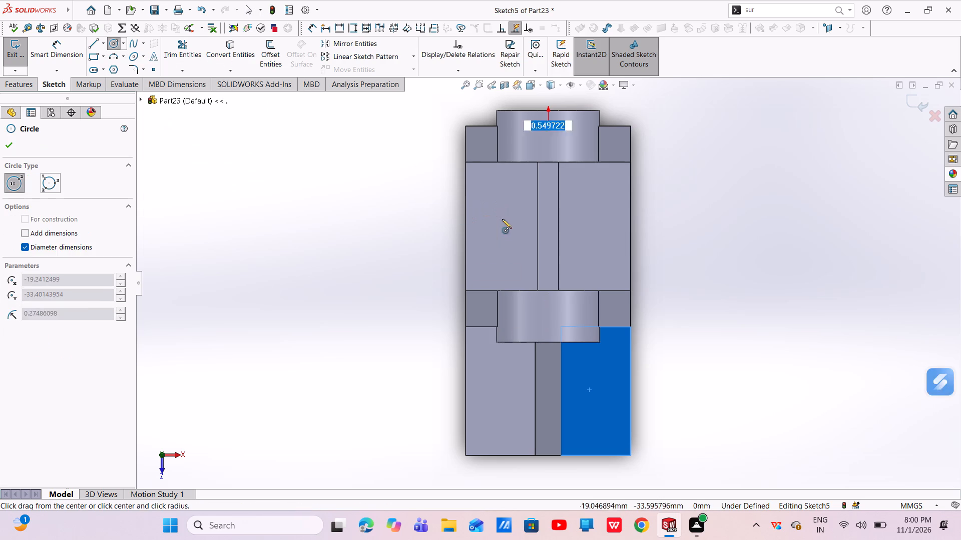
{"action": "left_click", "coordinate": [507, 226]}
{"action": "left_click", "coordinate": [590, 210]}
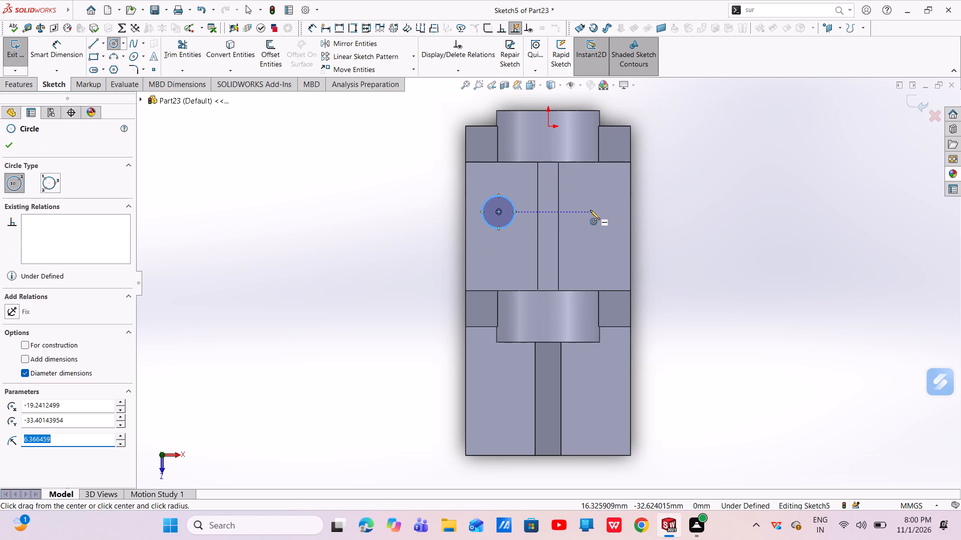
{"action": "left_click", "coordinate": [595, 228]}
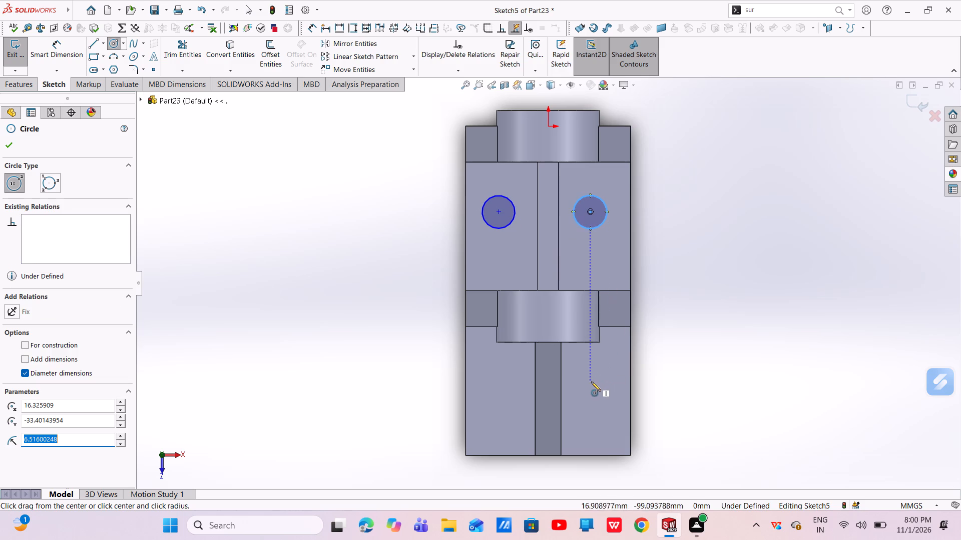
Sketch two more circles on the base's free-end portion, one on each side of the sloped rib, one about 17 mm in diameter.
{"action": "left_click", "coordinate": [589, 388]}
{"action": "left_click", "coordinate": [596, 409]}
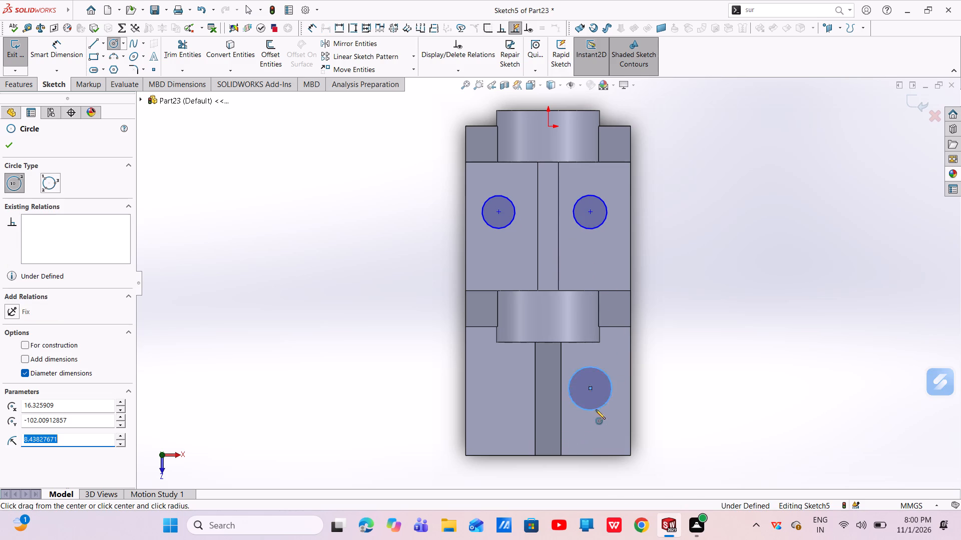
{"action": "left_click", "coordinate": [496, 388]}
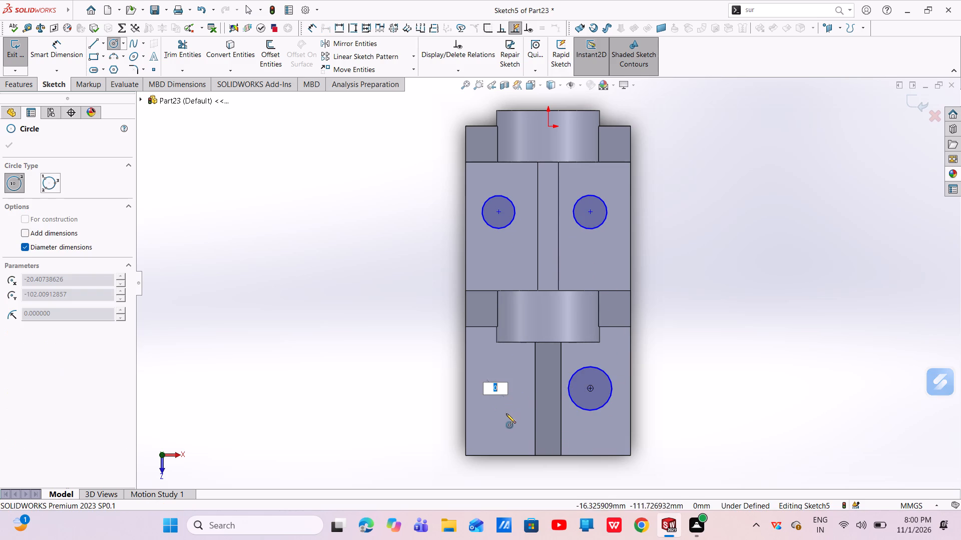
{"action": "key", "text": "Escape"}
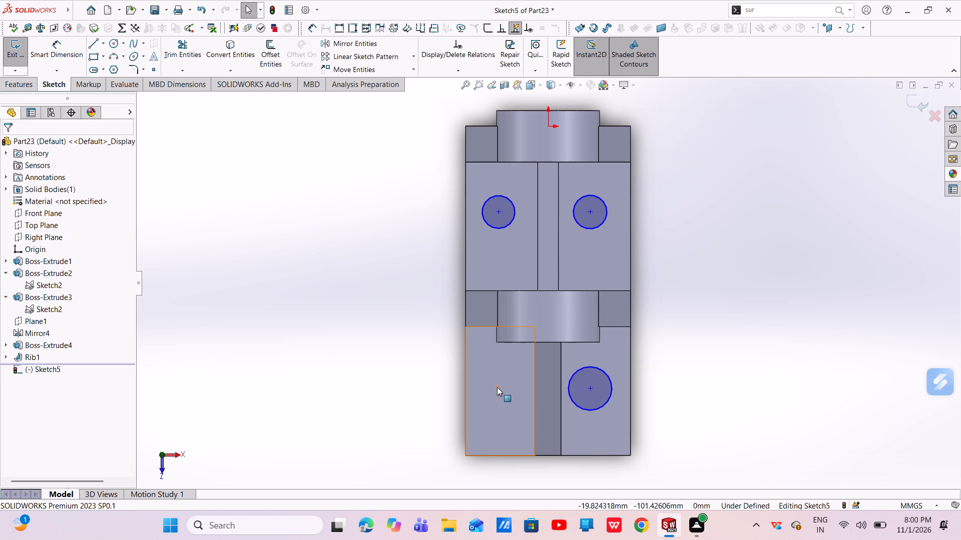
{"action": "left_click", "coordinate": [113, 47]}
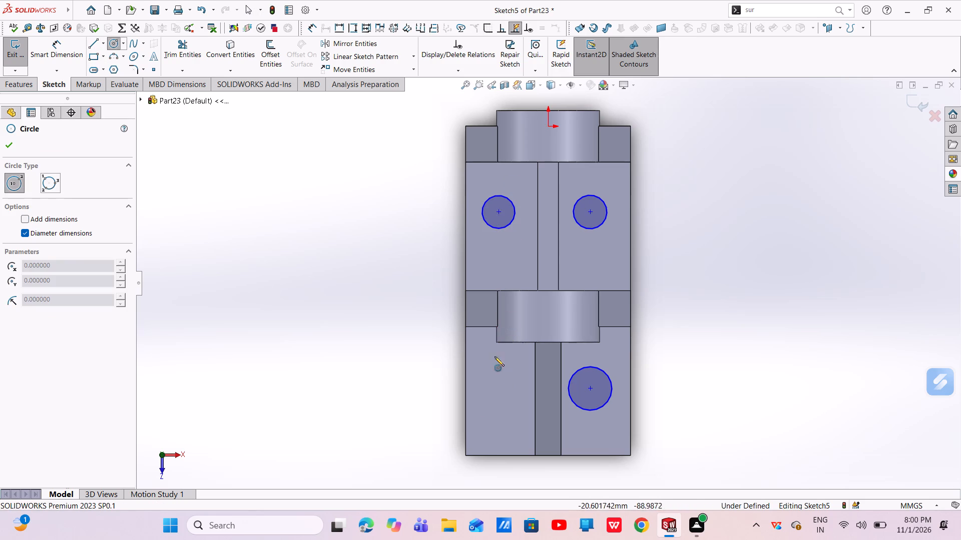
{"action": "left_click_drag", "start_coordinate": [496, 391], "coordinate": [508, 414]}
{"action": "right_click", "coordinate": [507, 414]}
{"action": "left_click", "coordinate": [519, 425]}
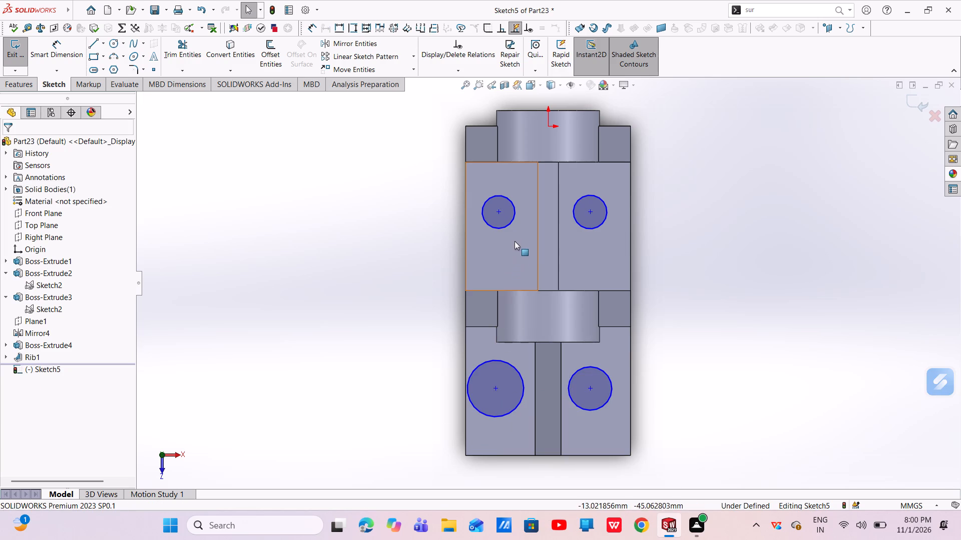
Add an equal relation to all four circles on the base's top face.
{"action": "left_click", "coordinate": [511, 218]}
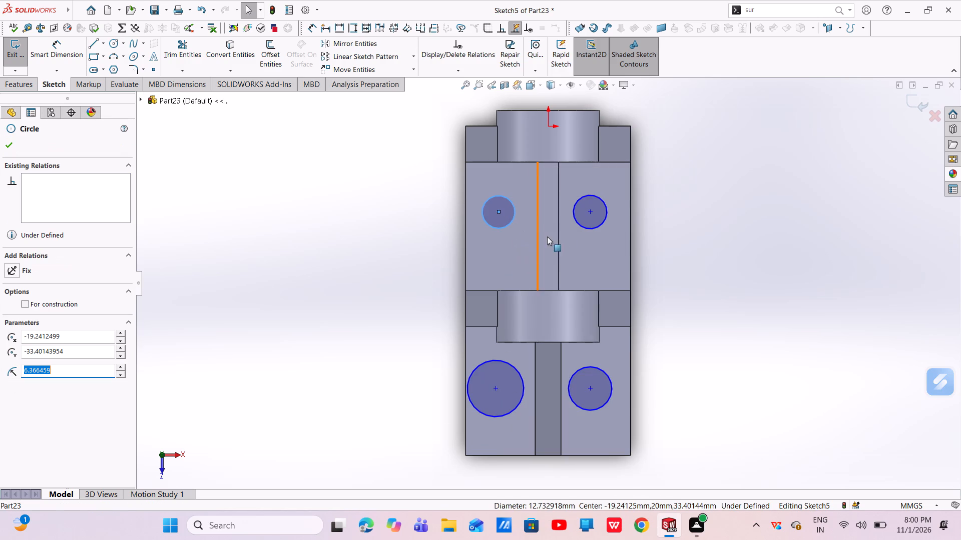
{"action": "left_click", "coordinate": [576, 225], "text": "ctrl"}
{"action": "left_click", "coordinate": [592, 367], "text": "ctrl"}
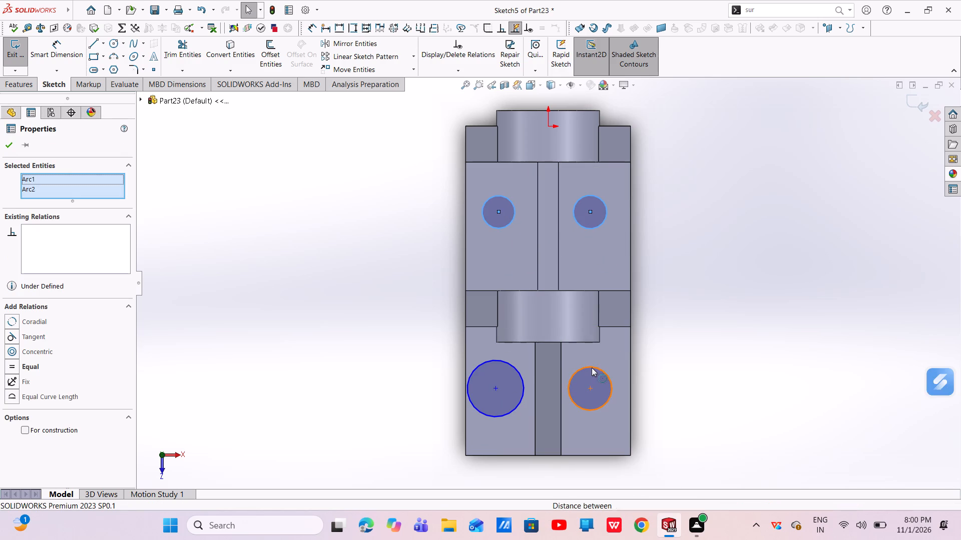
{"action": "left_click", "coordinate": [516, 369], "text": "ctrl"}
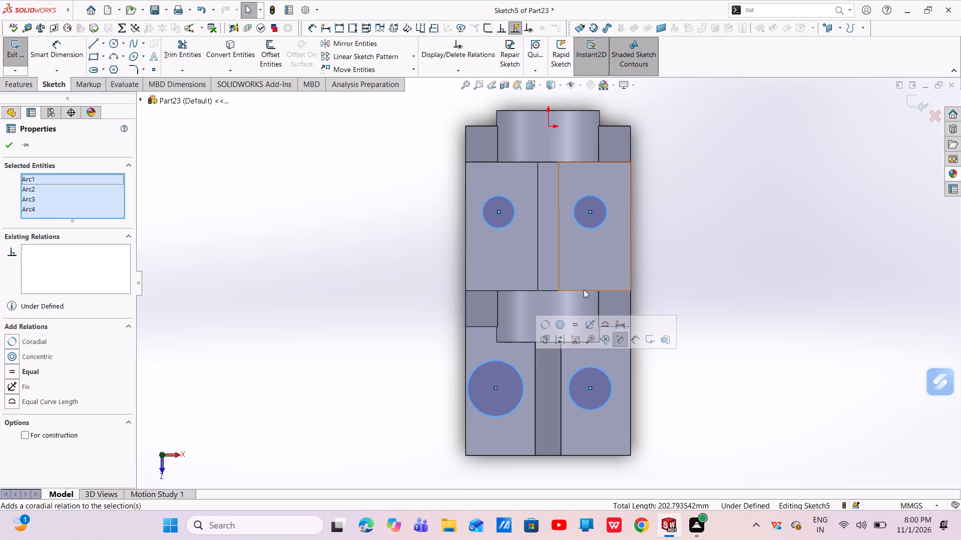
{"action": "left_click", "coordinate": [575, 326]}
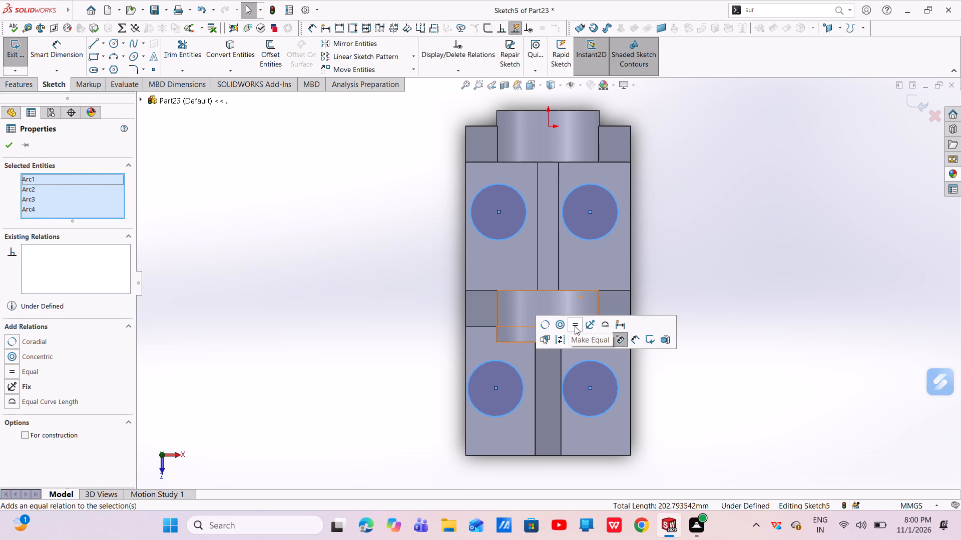
{"action": "key", "text": "Escape"}
{"action": "key", "text": "Escape"}
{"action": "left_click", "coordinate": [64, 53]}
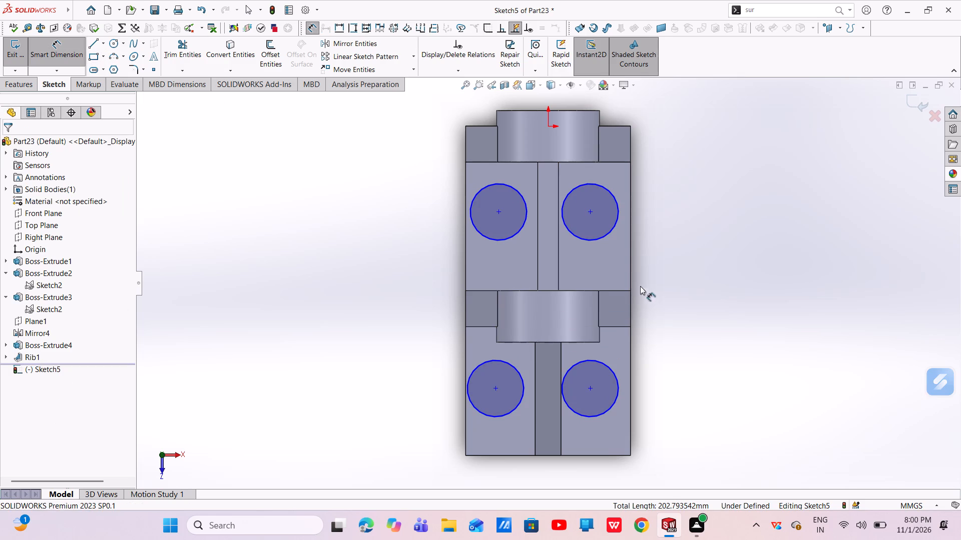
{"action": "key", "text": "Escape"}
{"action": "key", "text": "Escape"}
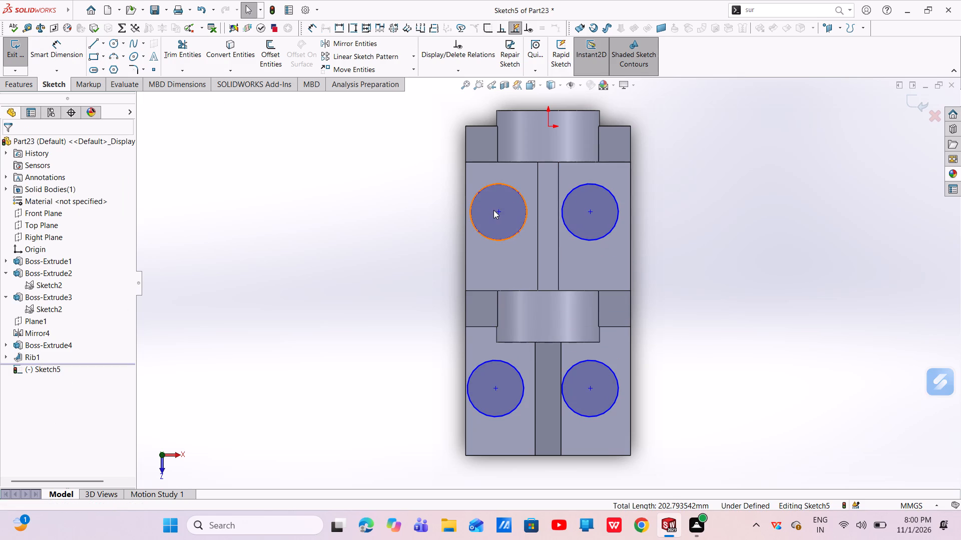
Add a horizontal relation between the centres of the two circles located between the lugs.
{"action": "left_click", "coordinate": [497, 211]}
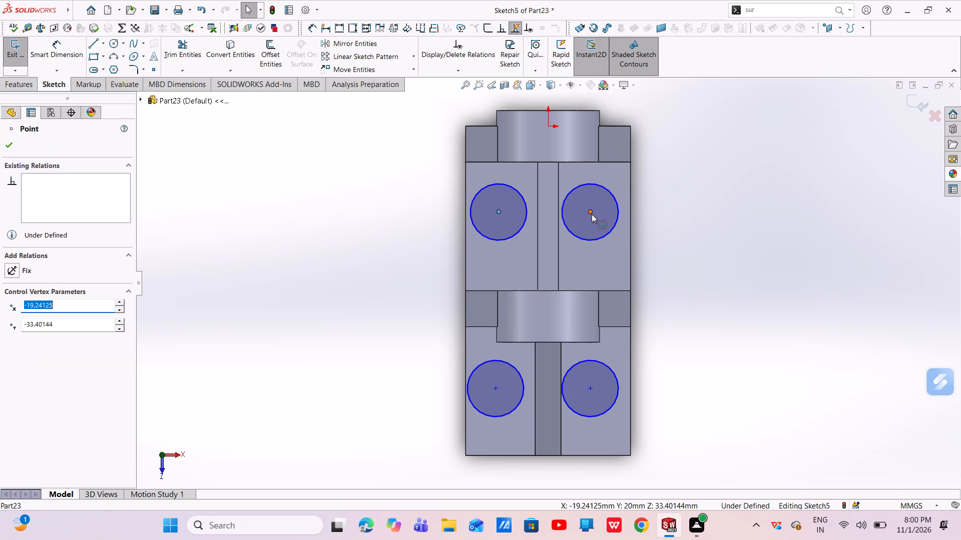
{"action": "left_click", "coordinate": [592, 214], "text": "ctrl"}
{"action": "left_click", "coordinate": [621, 165]}
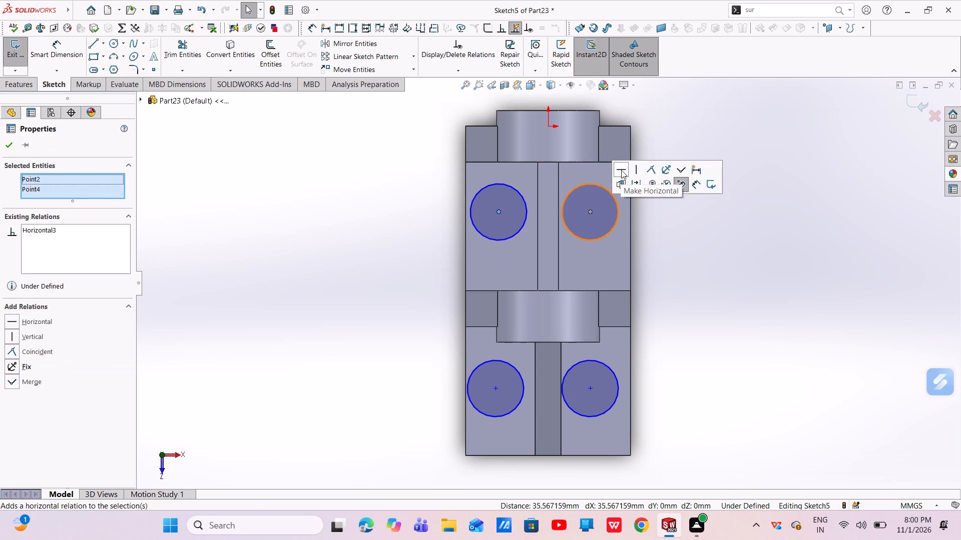
{"action": "left_click", "coordinate": [621, 171]}
{"action": "triple_click", "coordinate": [621, 171]}
{"action": "key", "text": "Escape"}
{"action": "key", "text": "Escape"}
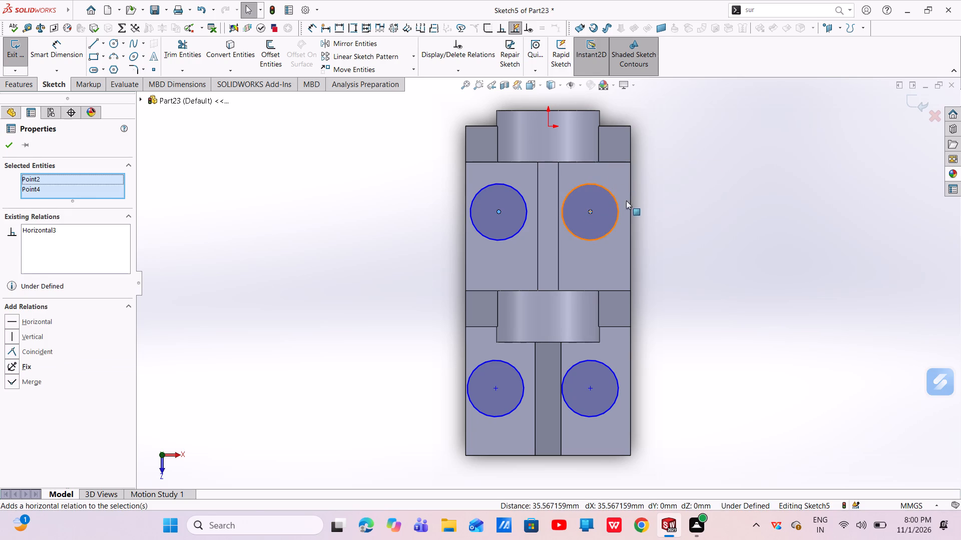
Add a horizontal relation between the centres of the two circles on the base's free-end portion.
{"action": "left_click", "coordinate": [590, 388]}
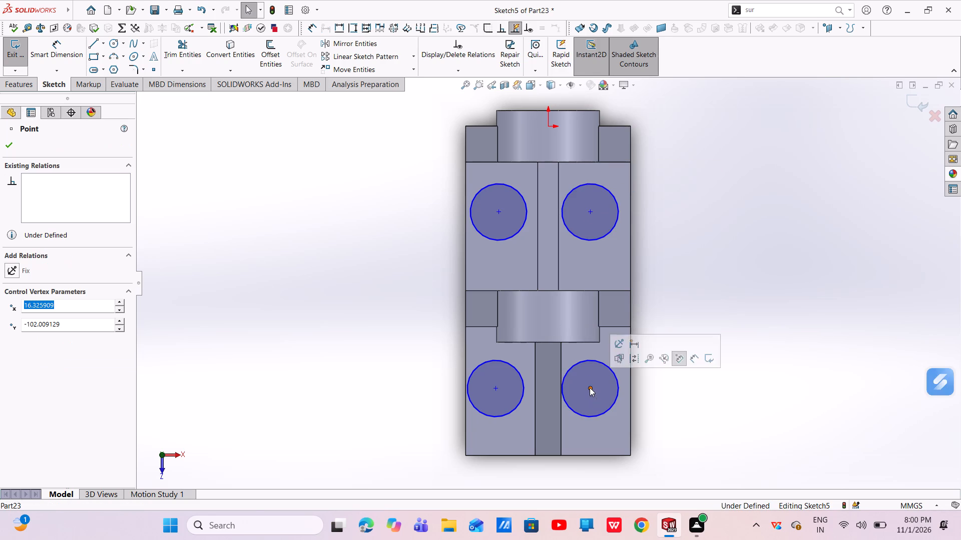
{"action": "left_click", "coordinate": [498, 389], "text": "ctrl"}
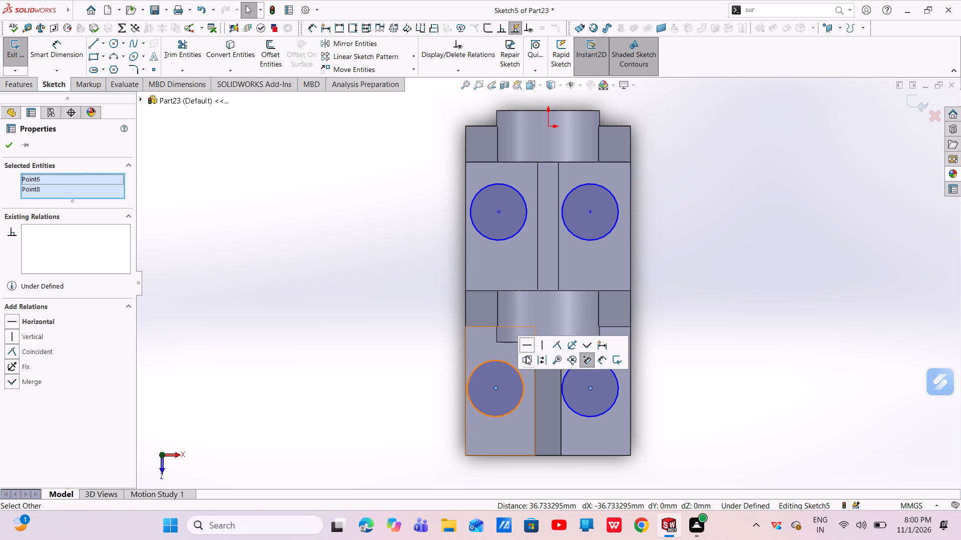
{"action": "left_click", "coordinate": [530, 345]}
{"action": "key", "text": "Escape"}
{"action": "key", "text": "Escape"}
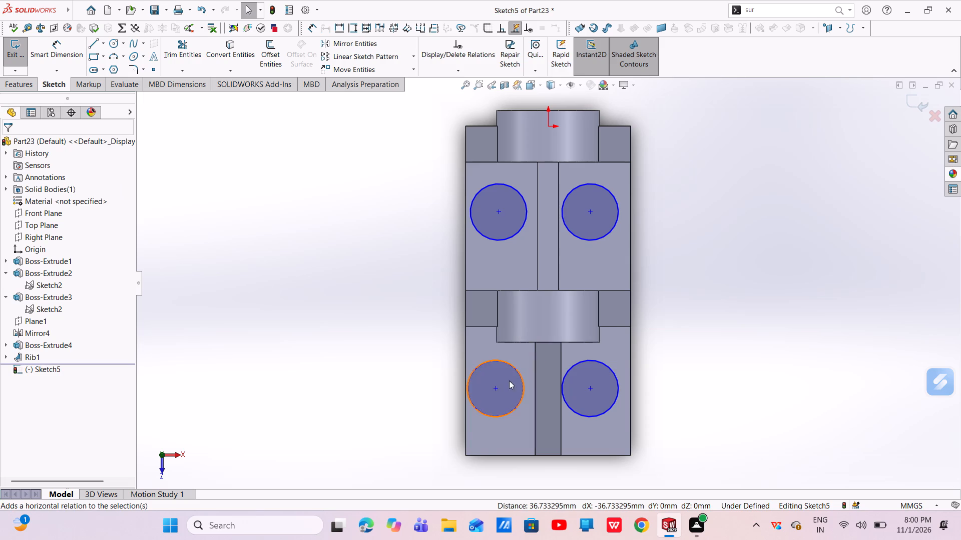
Add vertical relations aligning each free-end circle's centre with the between-lug circle's centre on the same side of the ribs.
{"action": "left_click", "coordinate": [494, 388]}
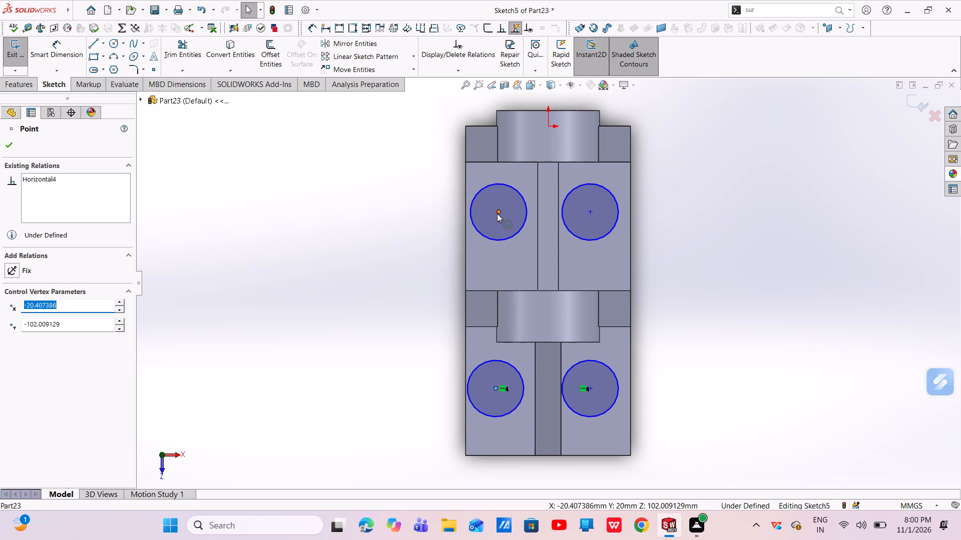
{"action": "left_click", "coordinate": [497, 213], "text": "ctrl"}
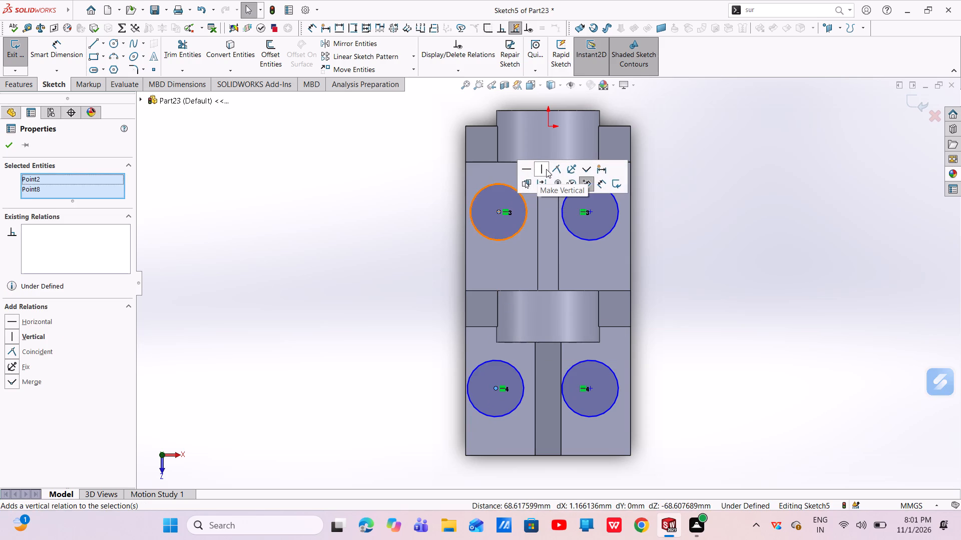
{"action": "left_click", "coordinate": [546, 169]}
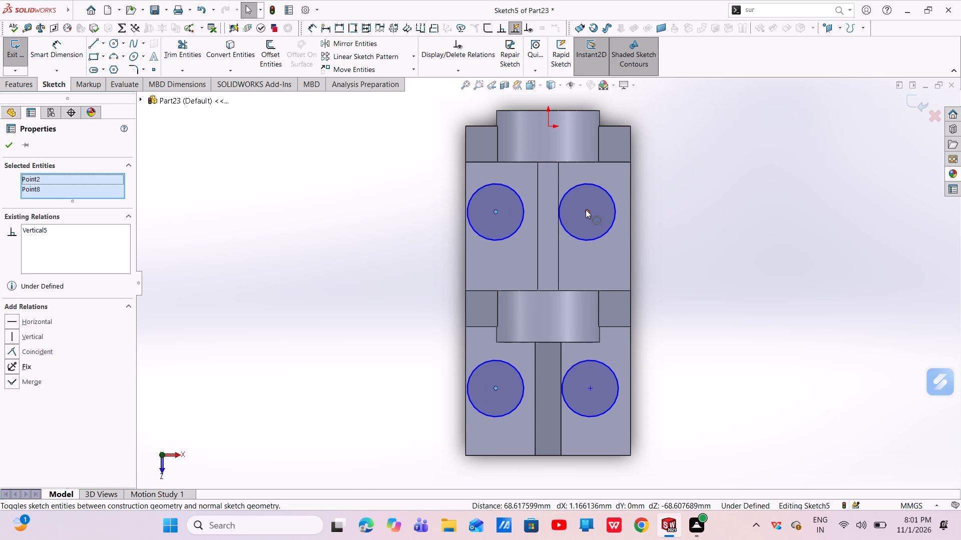
{"action": "left_click", "coordinate": [586, 209]}
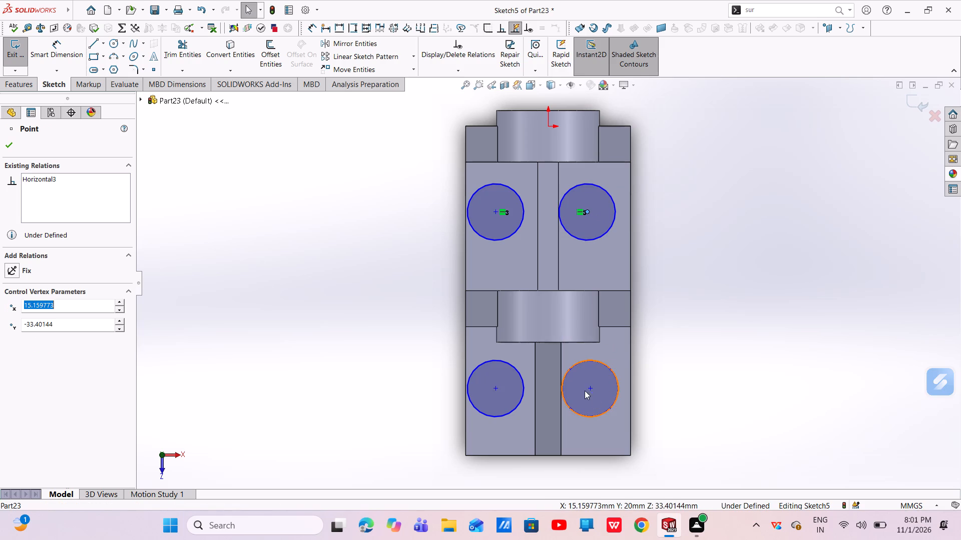
{"action": "left_click", "coordinate": [589, 389], "text": "ctrl"}
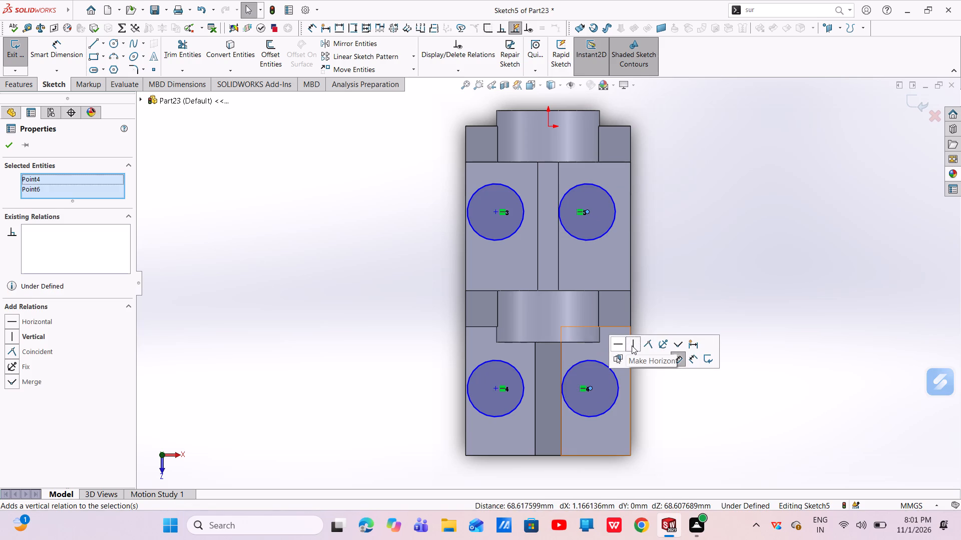
{"action": "left_click", "coordinate": [632, 345]}
{"action": "key", "text": "Escape"}
{"action": "key", "text": "Escape"}
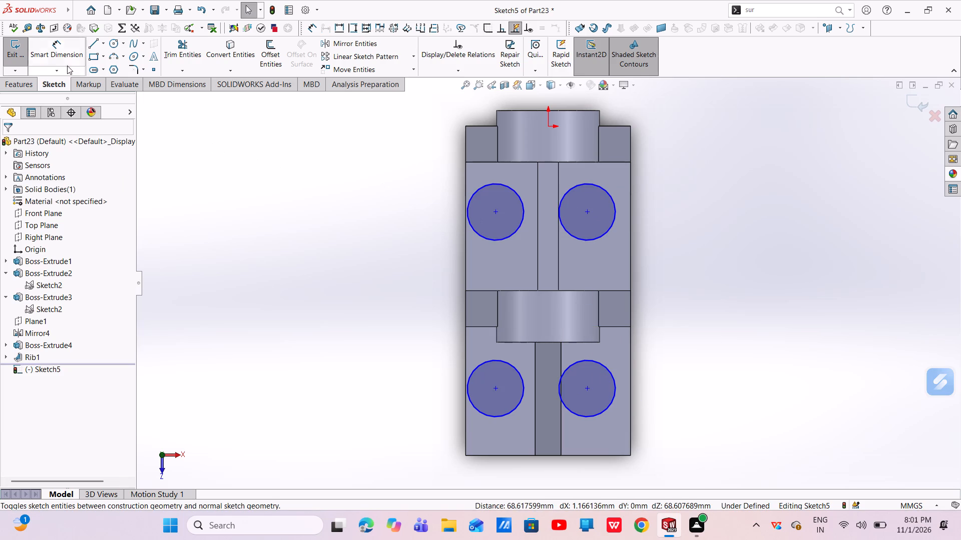
Dimension one of the equal base circles with a diameter of 12 mm.
{"action": "left_click", "coordinate": [47, 47]}
{"action": "left_click", "coordinate": [495, 414]}
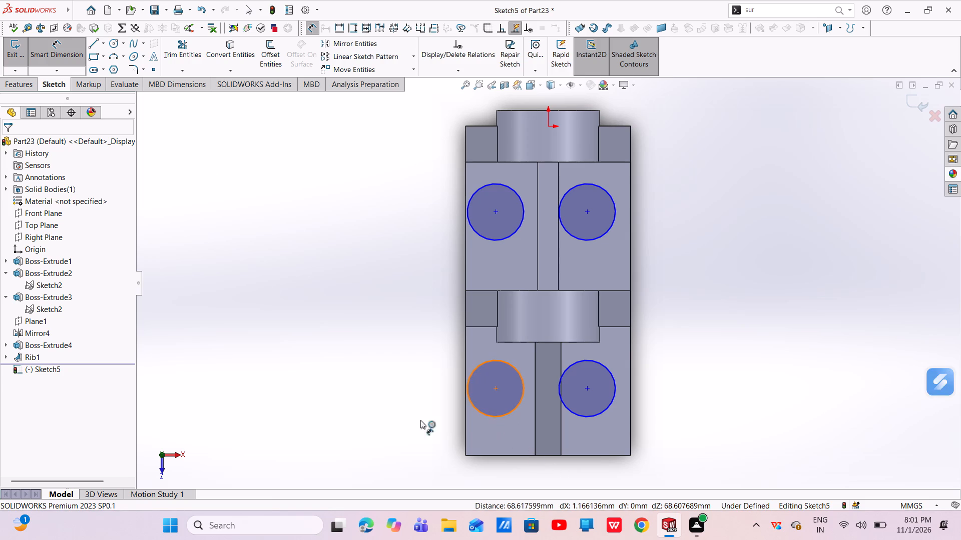
{"action": "left_click", "coordinate": [402, 420]}
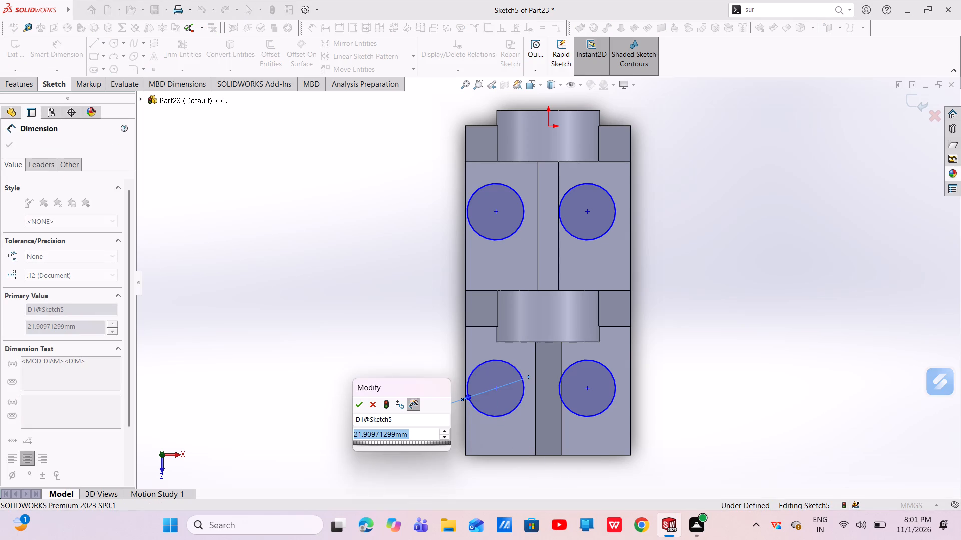
{"action": "type", "text": "12"}
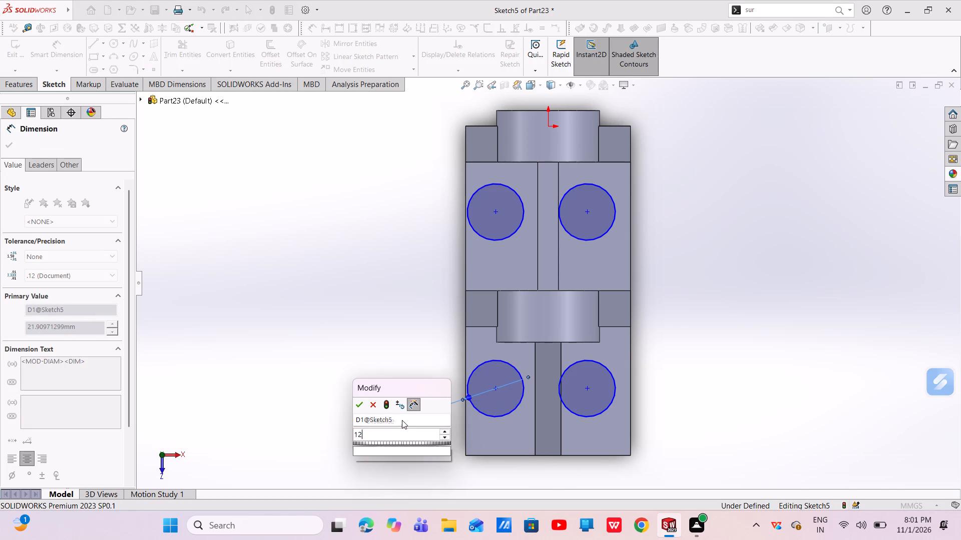
{"action": "key", "text": "Return"}
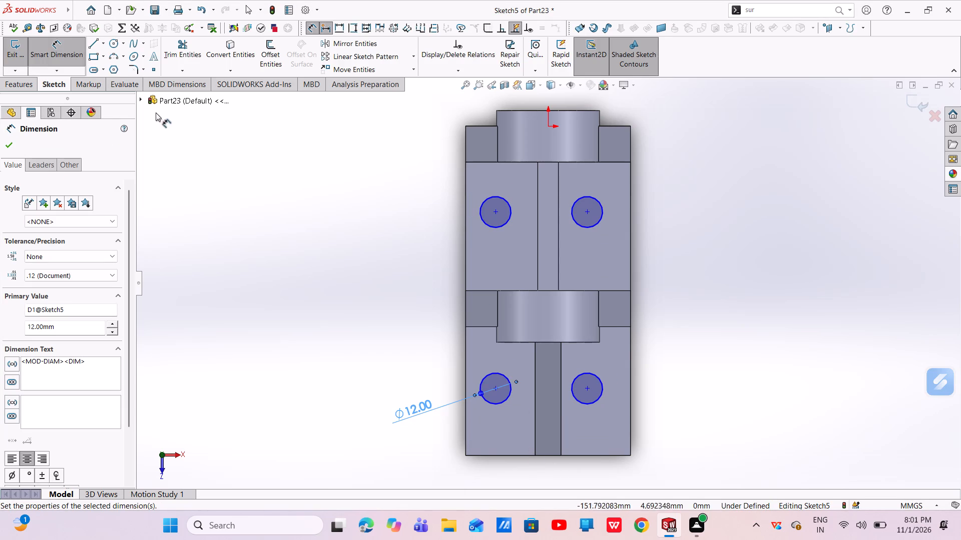
Dimension the +X between-lug circle's centre at 34 mm from the inner base edge of the end lug near the origin.
{"action": "left_click", "coordinate": [589, 212]}
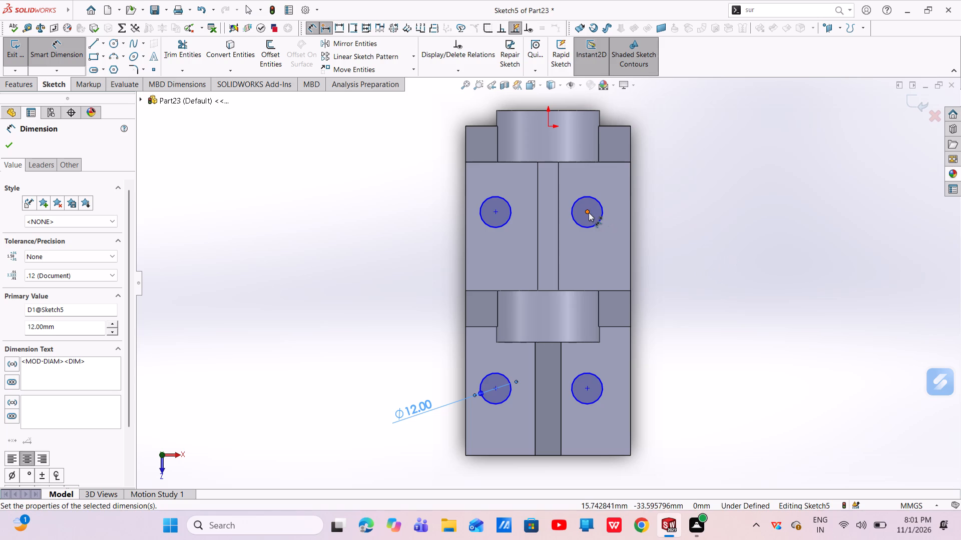
{"action": "left_click", "coordinate": [608, 160]}
{"action": "left_click", "coordinate": [693, 188]}
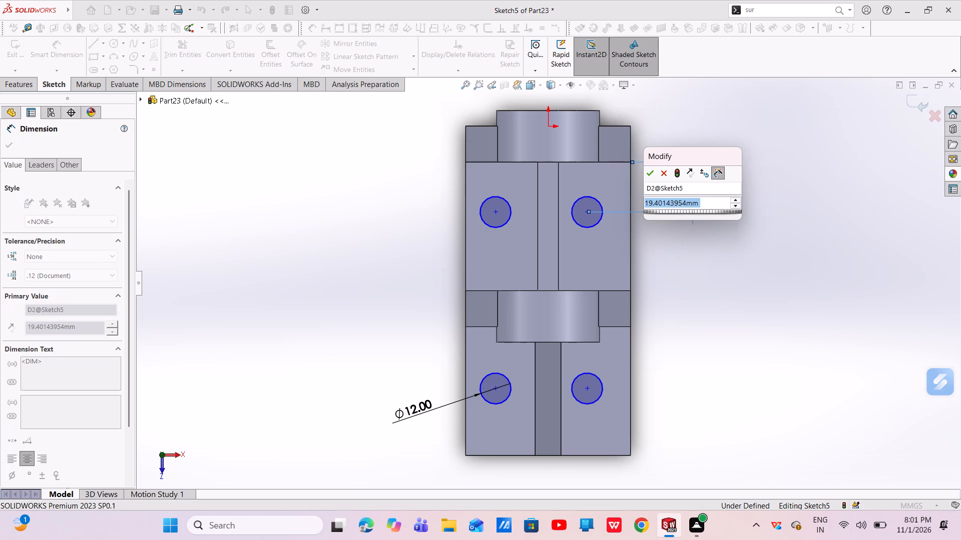
{"action": "type", "text": "34"}
{"action": "key", "text": "Return"}
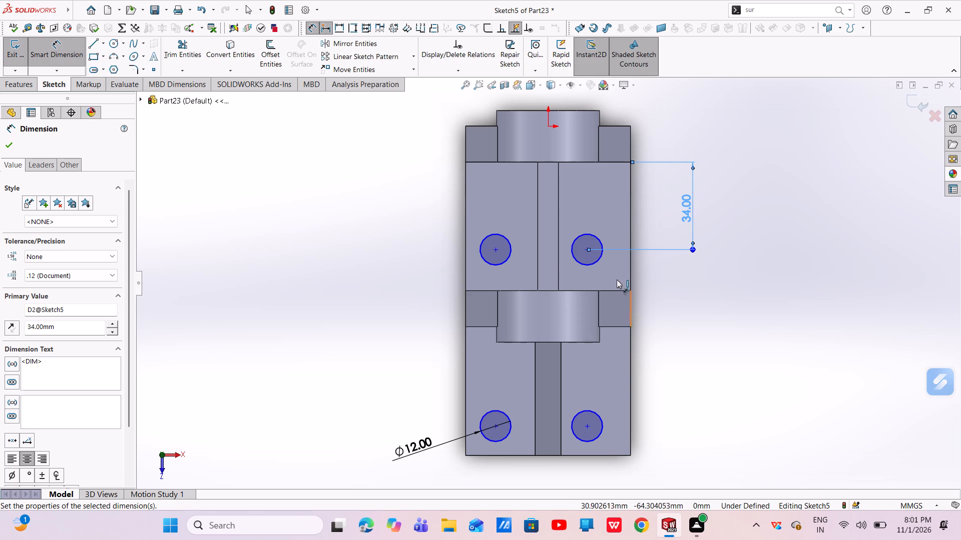
Dimension the same between-lug circle's centre at 14 mm from the base's adjacent long side edge.
{"action": "left_click", "coordinate": [631, 230]}
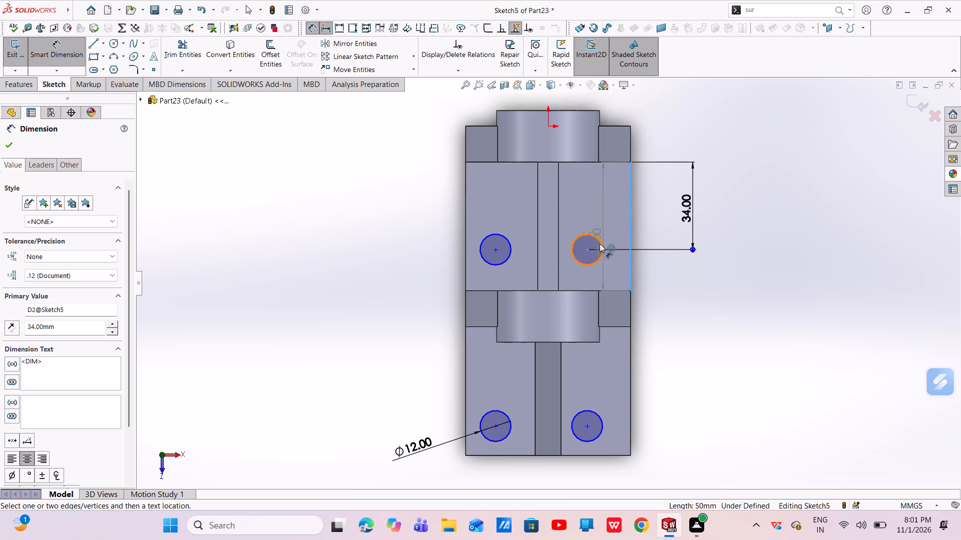
{"action": "left_click", "coordinate": [587, 248]}
{"action": "left_click", "coordinate": [601, 220]}
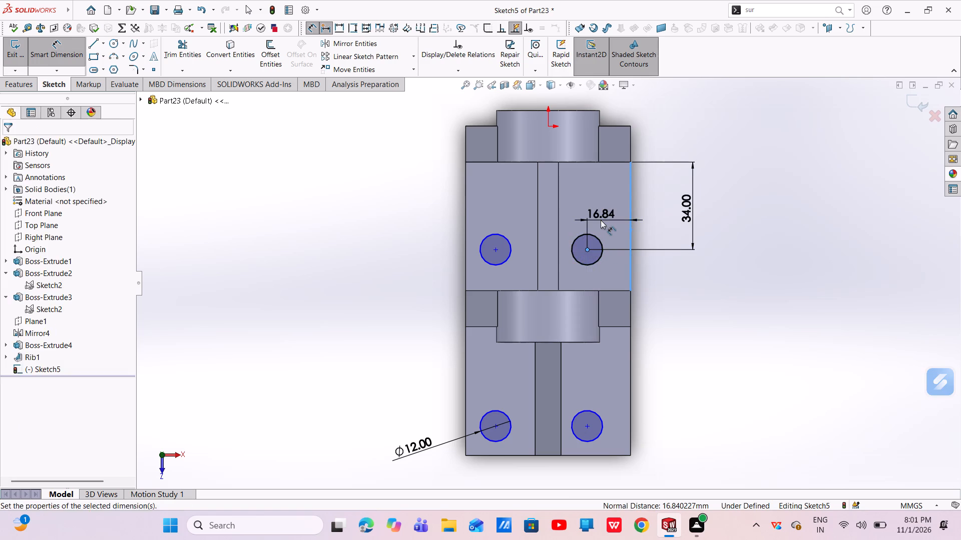
{"action": "key", "text": "BackSpace"}
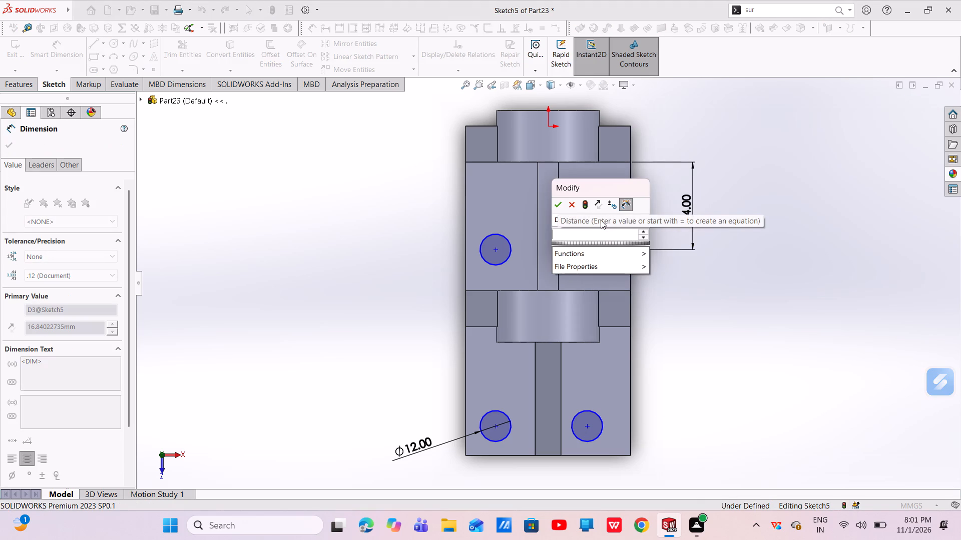
{"action": "type", "text": "14"}
{"action": "key", "text": "Return"}
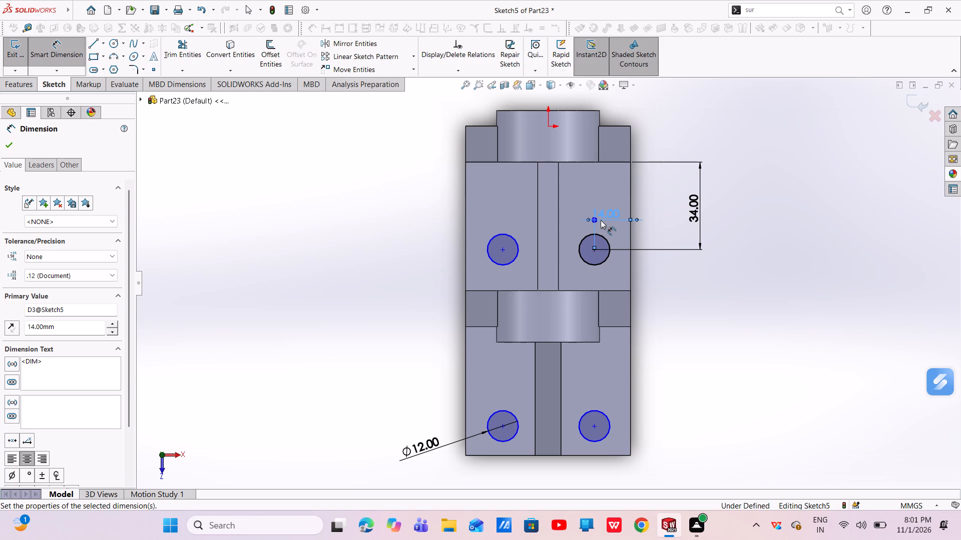
Dimension the +X free-end circle's centre at 21 mm from the base's free-end edge.
{"action": "left_click", "coordinate": [593, 427]}
{"action": "left_click", "coordinate": [595, 455]}
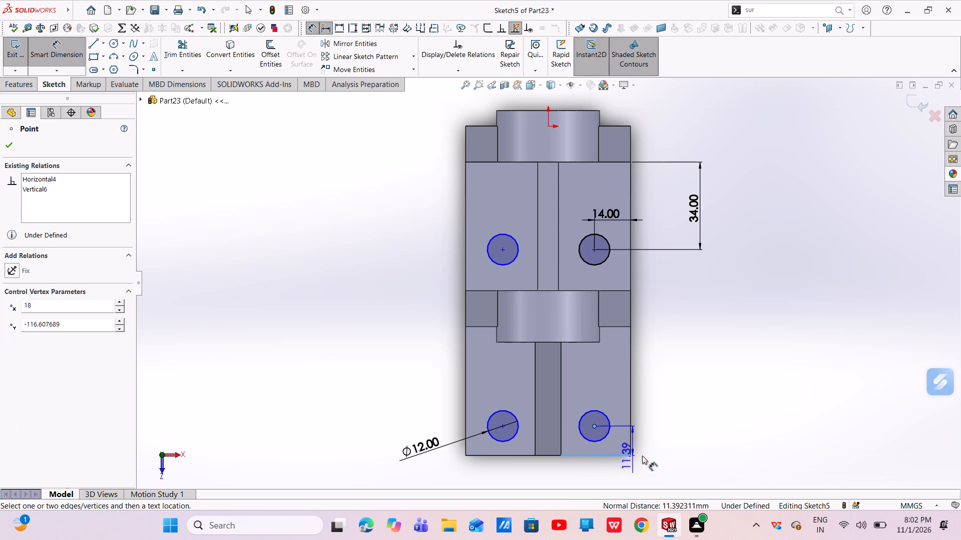
{"action": "left_click", "coordinate": [697, 454]}
{"action": "key", "text": "BackSpace"}
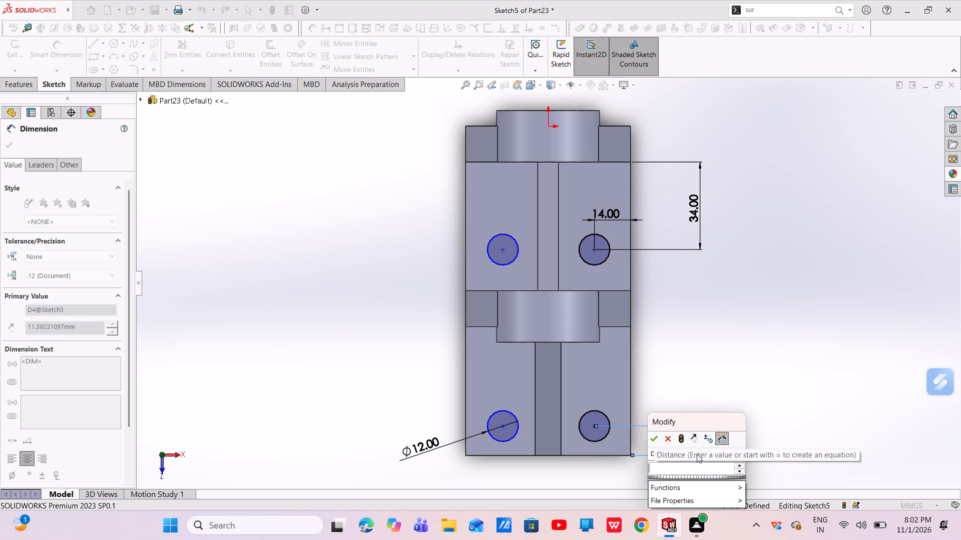
{"action": "type", "text": "21"}
{"action": "key", "text": "Return"}
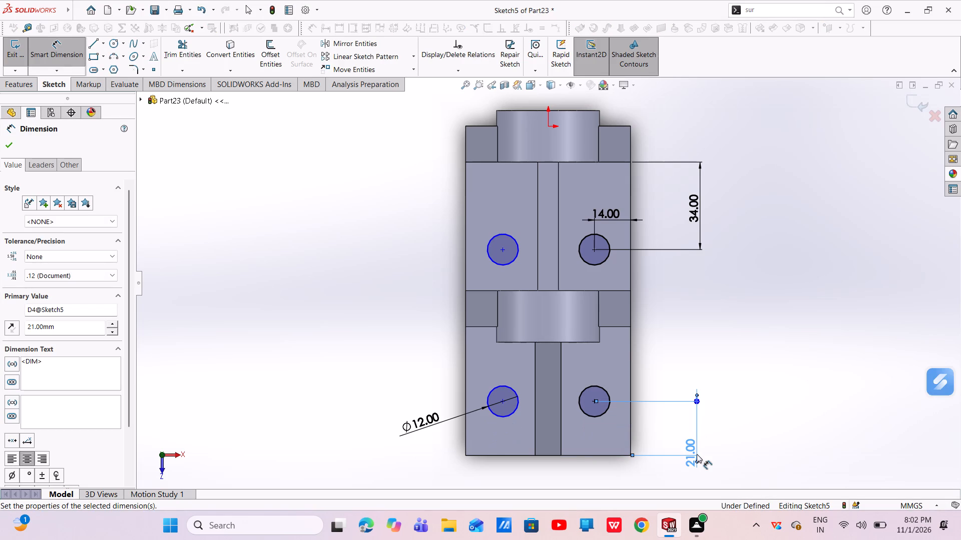
{"action": "left_click", "coordinate": [245, 341]}
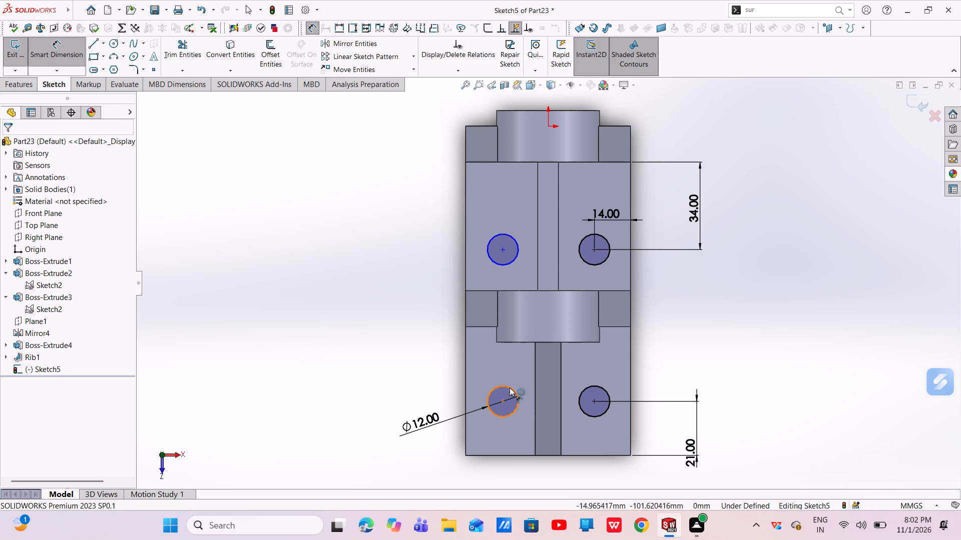
Dimension the opposite free-end circle's centre at 14 mm from the base's other long side edge.
{"action": "left_click", "coordinate": [501, 401]}
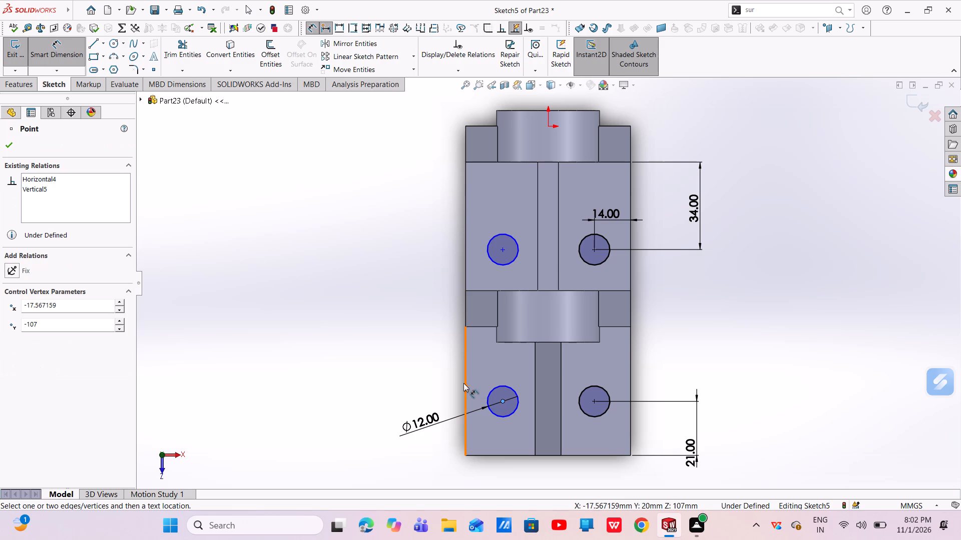
{"action": "left_click", "coordinate": [465, 386]}
{"action": "left_click", "coordinate": [406, 391]}
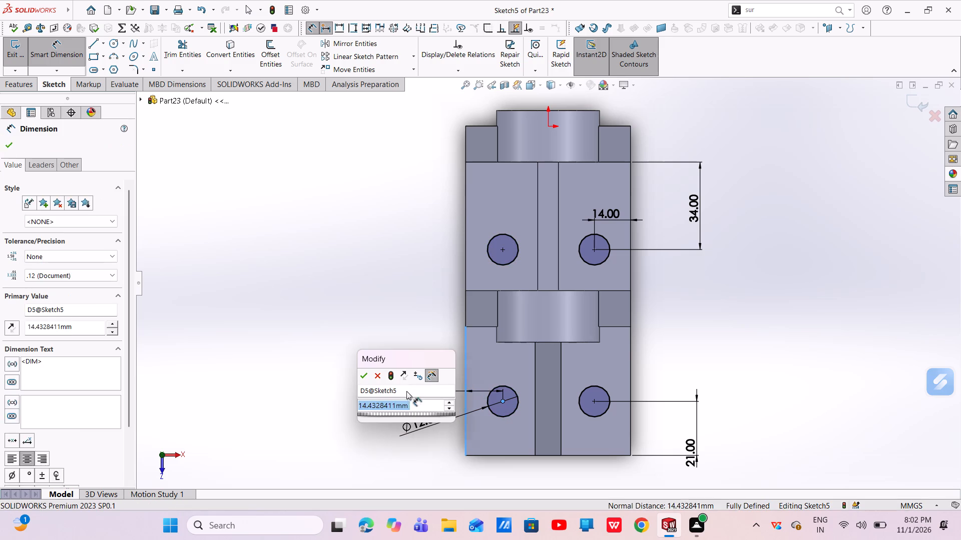
{"action": "key", "text": "BackSpace"}
{"action": "type", "text": "14"}
{"action": "key", "text": "Return"}
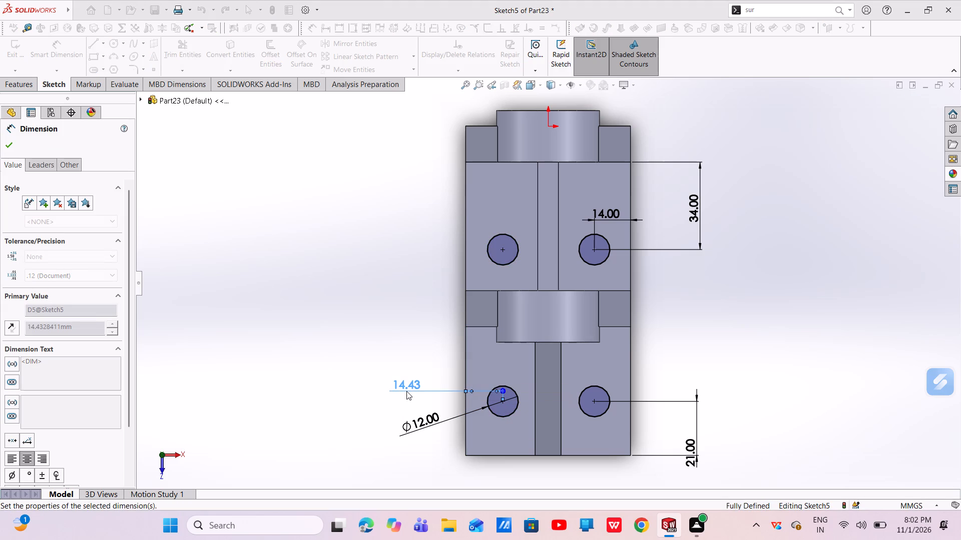
{"action": "left_click", "coordinate": [13, 148]}
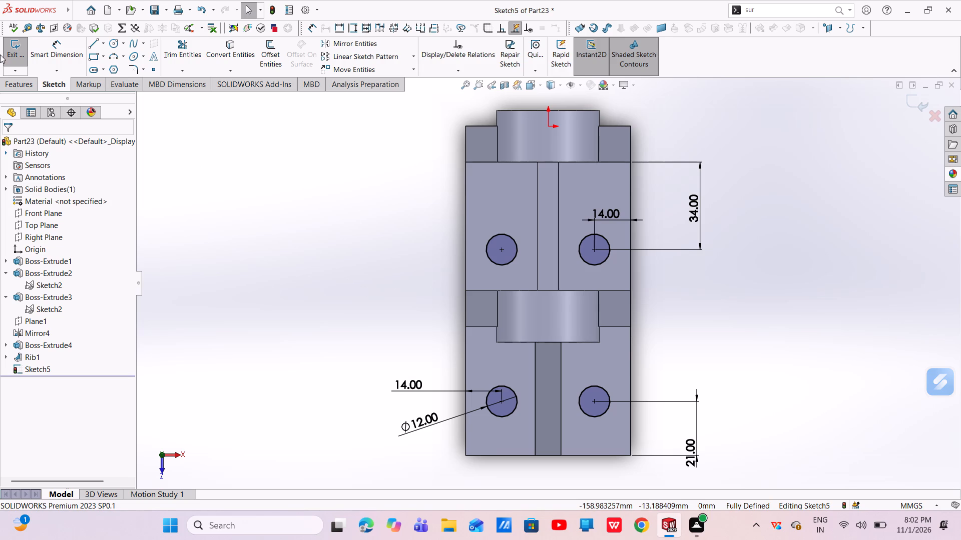
Cut-extrude the four 12 mm circles Through All to make holes in the base.
{"action": "left_click", "coordinate": [7, 80]}
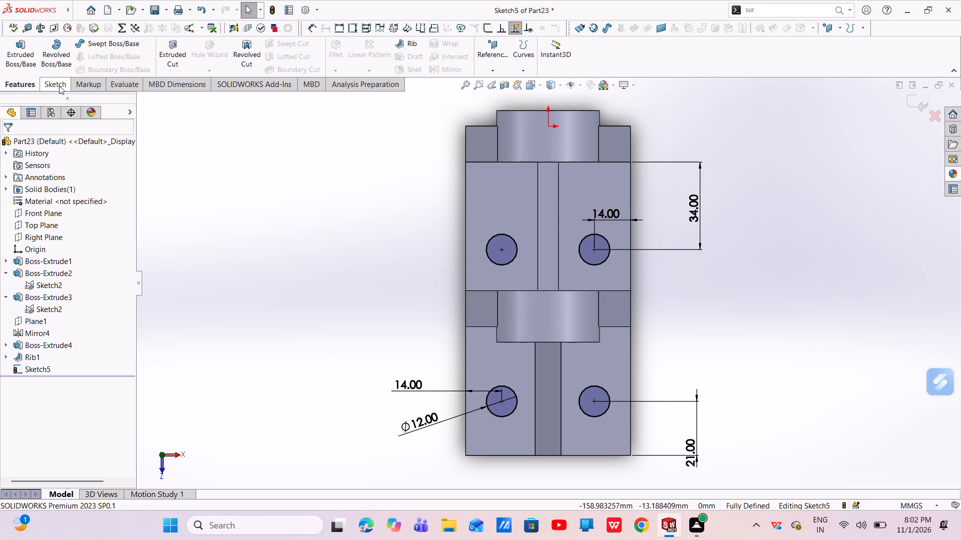
{"action": "left_click", "coordinate": [172, 52]}
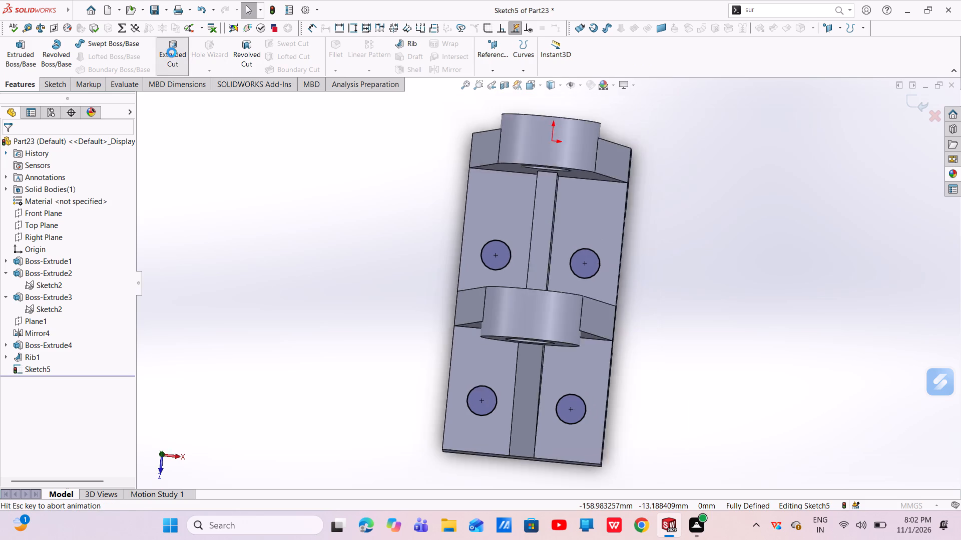
{"action": "left_click", "coordinate": [83, 215]}
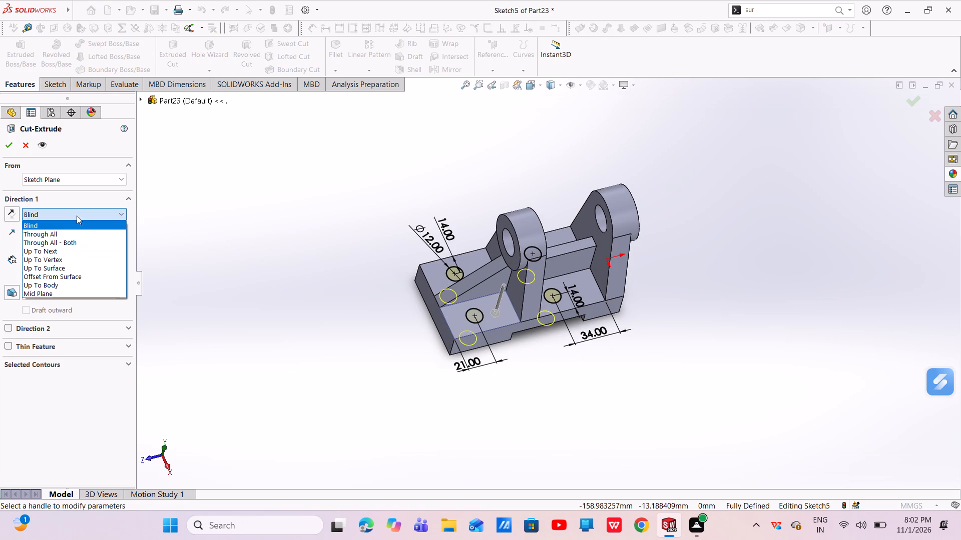
{"action": "left_click", "coordinate": [58, 230]}
{"action": "middle_click_drag", "start_coordinate": [417, 309], "coordinate": [469, 232]}
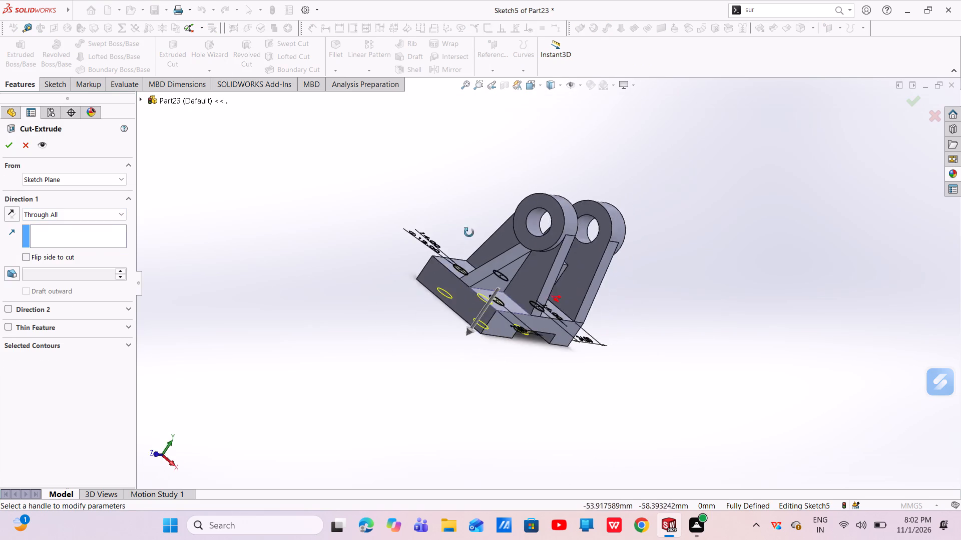
{"action": "middle_click_drag", "start_coordinate": [469, 232], "coordinate": [467, 217]}
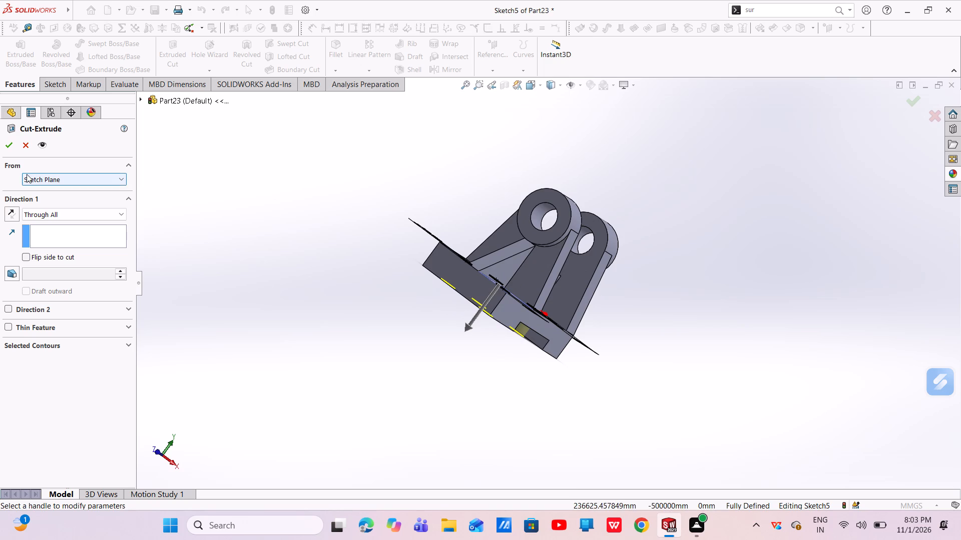
{"action": "left_click", "coordinate": [10, 146]}
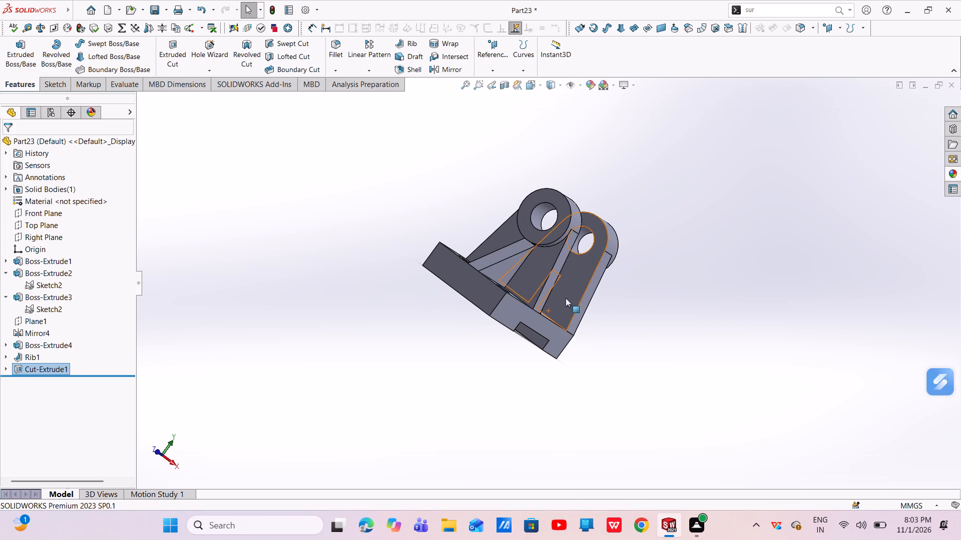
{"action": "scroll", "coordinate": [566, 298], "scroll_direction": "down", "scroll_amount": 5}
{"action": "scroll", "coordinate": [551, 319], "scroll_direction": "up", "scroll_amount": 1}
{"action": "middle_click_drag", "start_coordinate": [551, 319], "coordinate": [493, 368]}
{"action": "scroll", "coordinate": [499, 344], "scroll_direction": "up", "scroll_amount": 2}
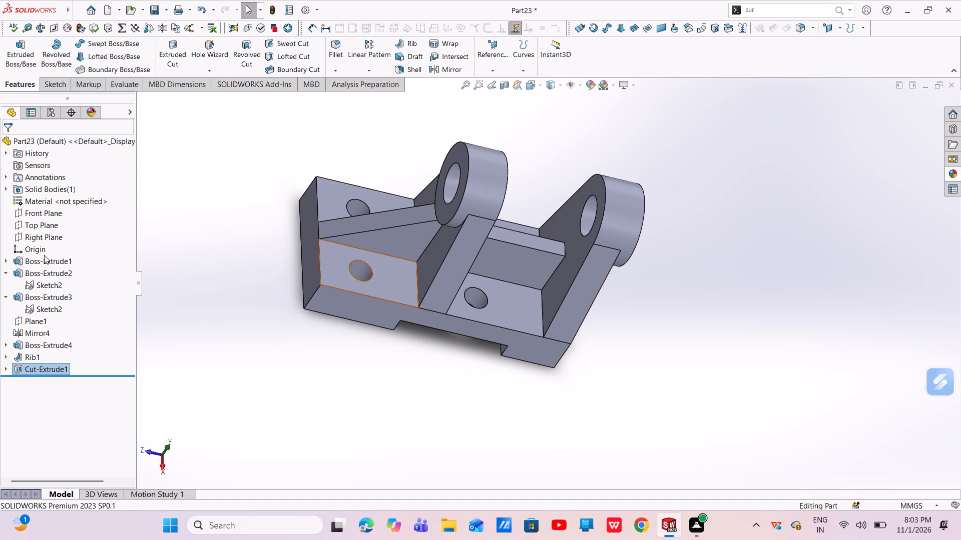
Apply the yellow high gloss plastic appearance to the notched base feature.
{"action": "left_click", "coordinate": [46, 190]}
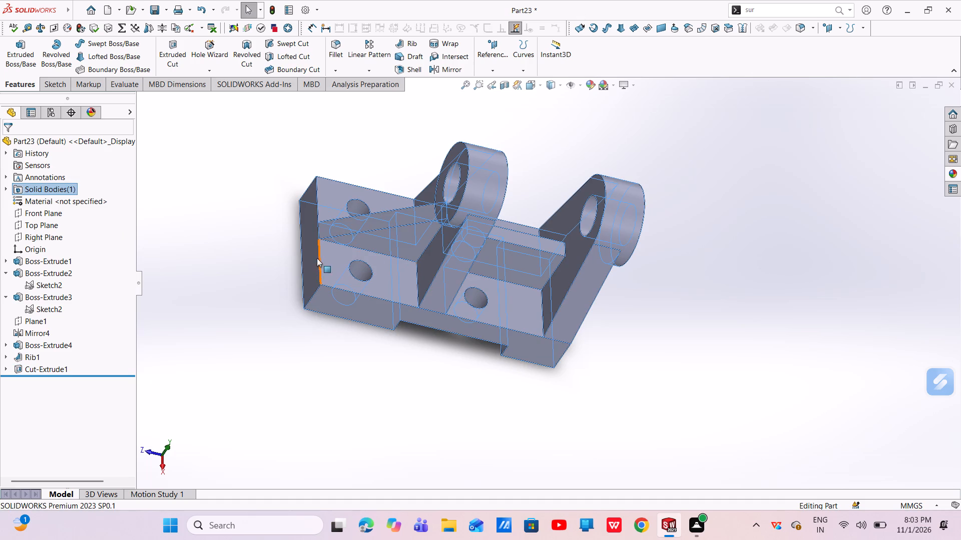
{"action": "left_click", "coordinate": [67, 262]}
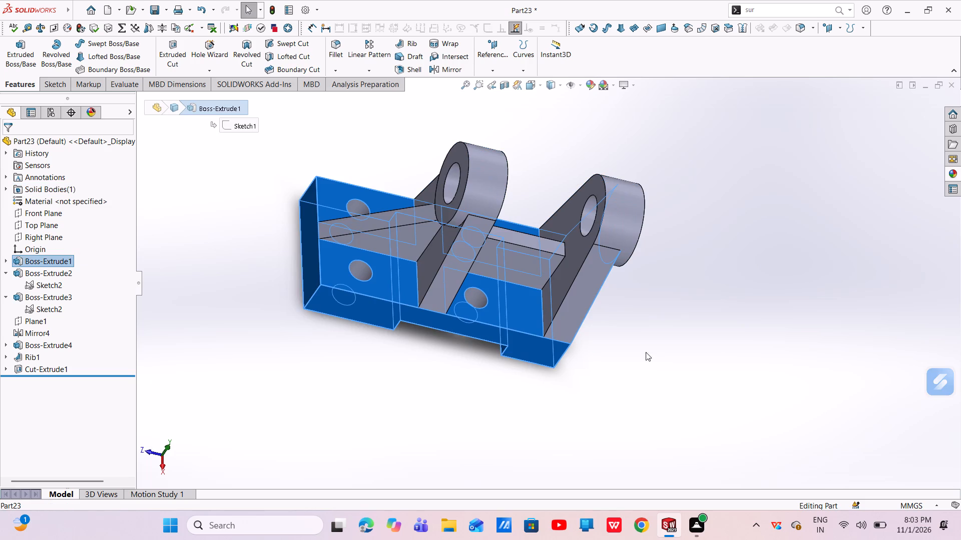
{"action": "left_click", "coordinate": [952, 171]}
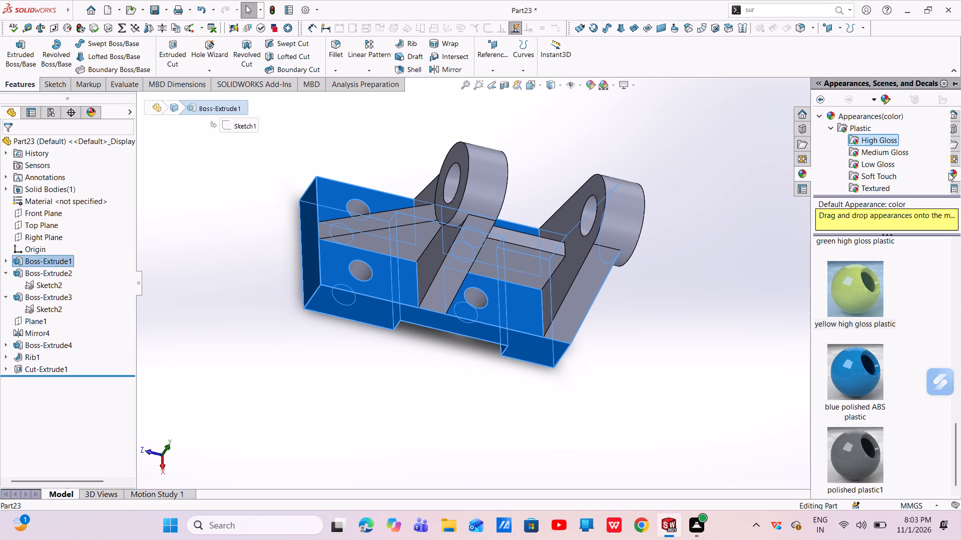
{"action": "double_click", "coordinate": [840, 294]}
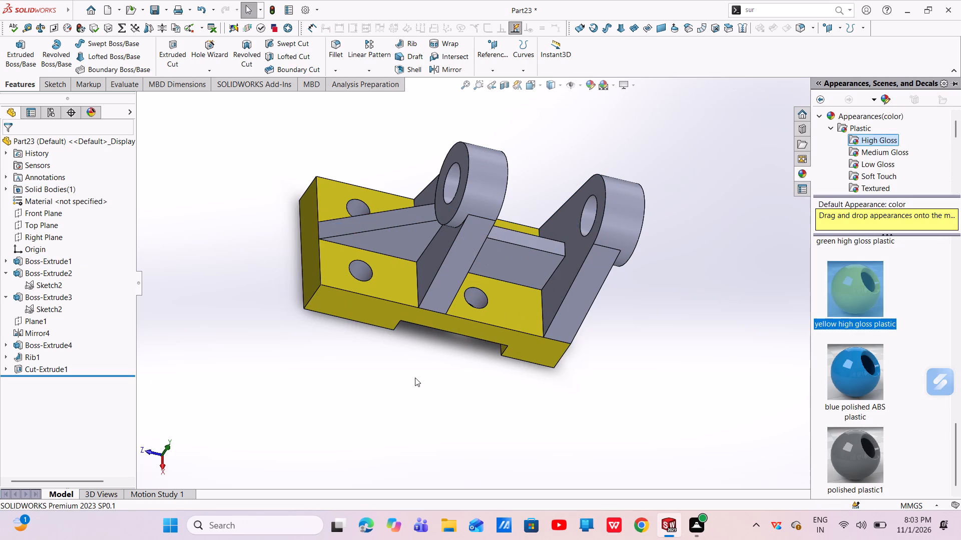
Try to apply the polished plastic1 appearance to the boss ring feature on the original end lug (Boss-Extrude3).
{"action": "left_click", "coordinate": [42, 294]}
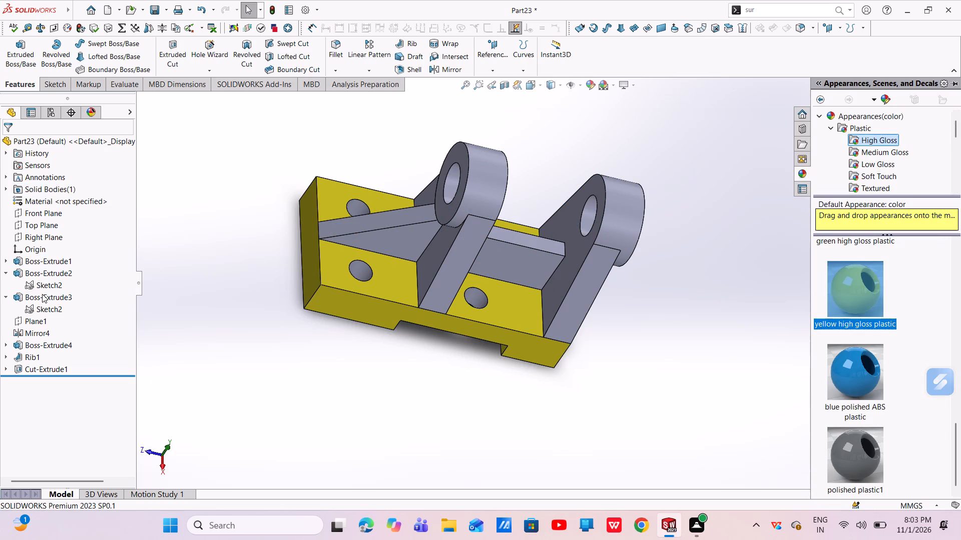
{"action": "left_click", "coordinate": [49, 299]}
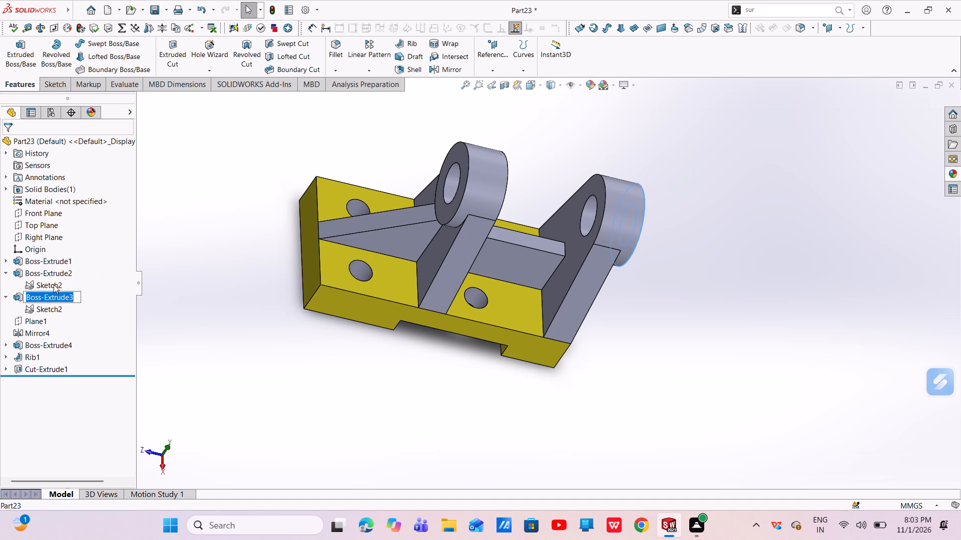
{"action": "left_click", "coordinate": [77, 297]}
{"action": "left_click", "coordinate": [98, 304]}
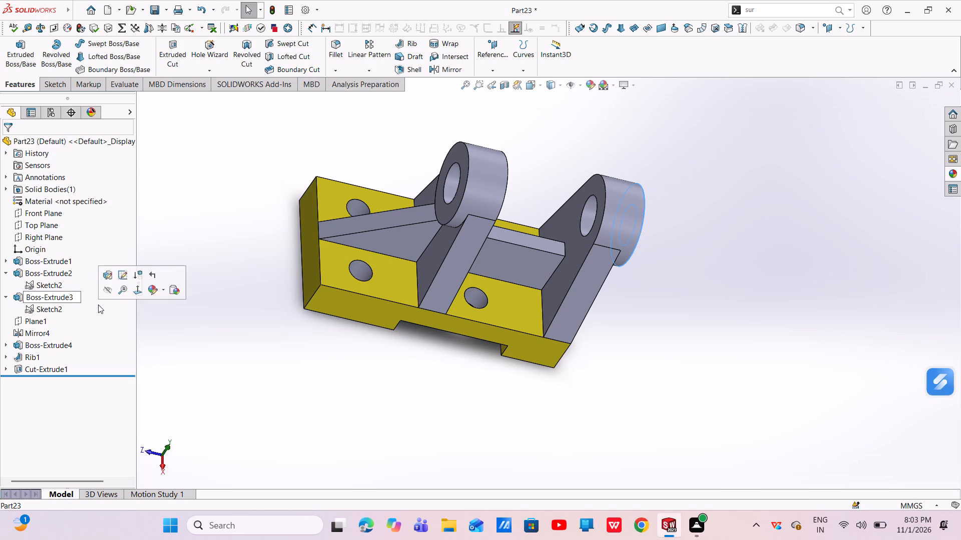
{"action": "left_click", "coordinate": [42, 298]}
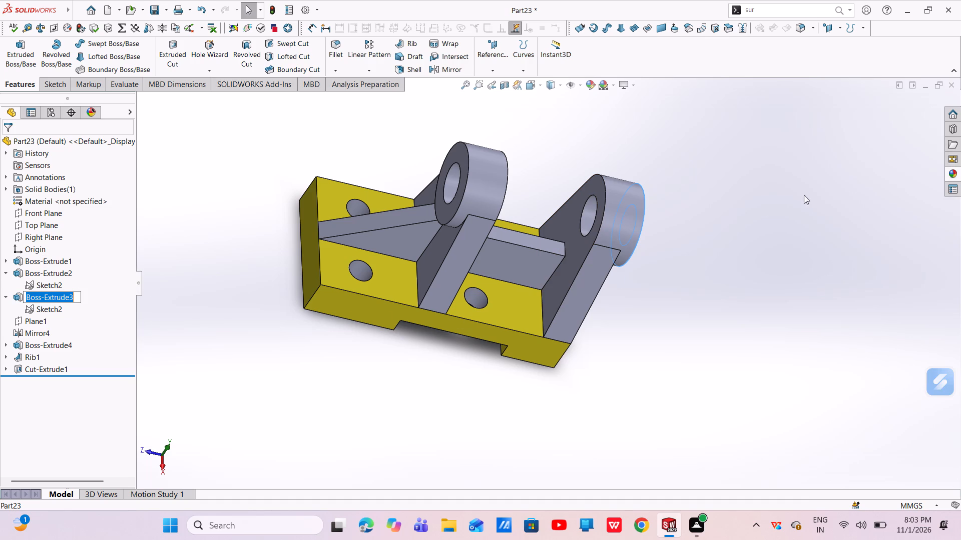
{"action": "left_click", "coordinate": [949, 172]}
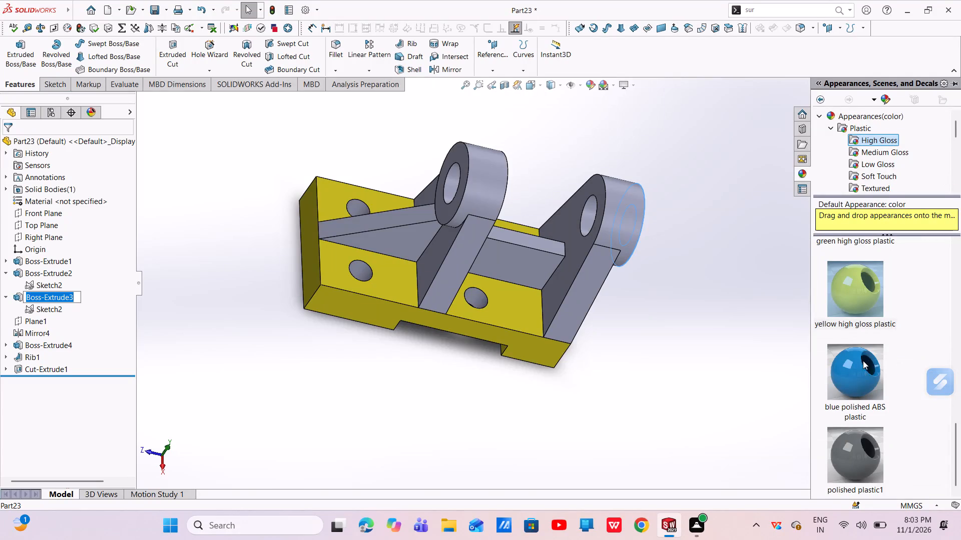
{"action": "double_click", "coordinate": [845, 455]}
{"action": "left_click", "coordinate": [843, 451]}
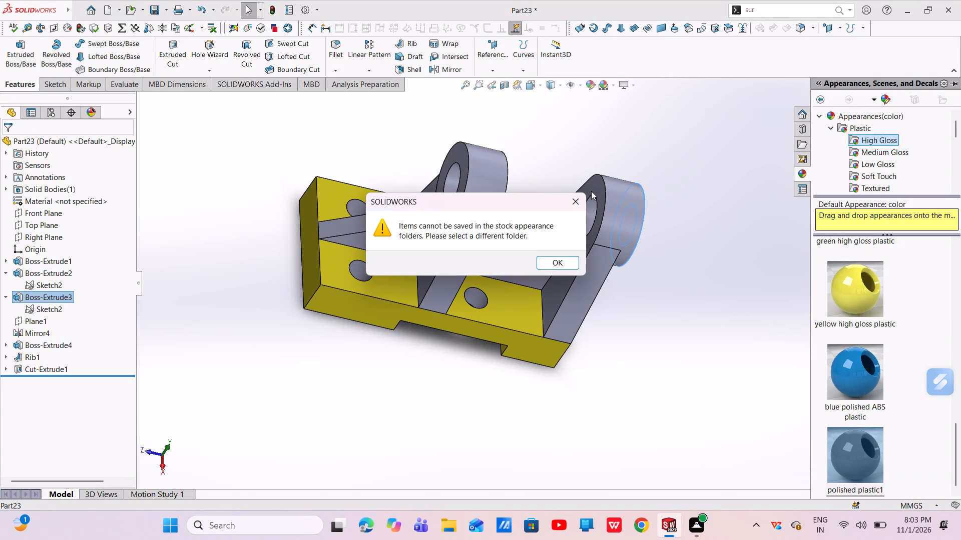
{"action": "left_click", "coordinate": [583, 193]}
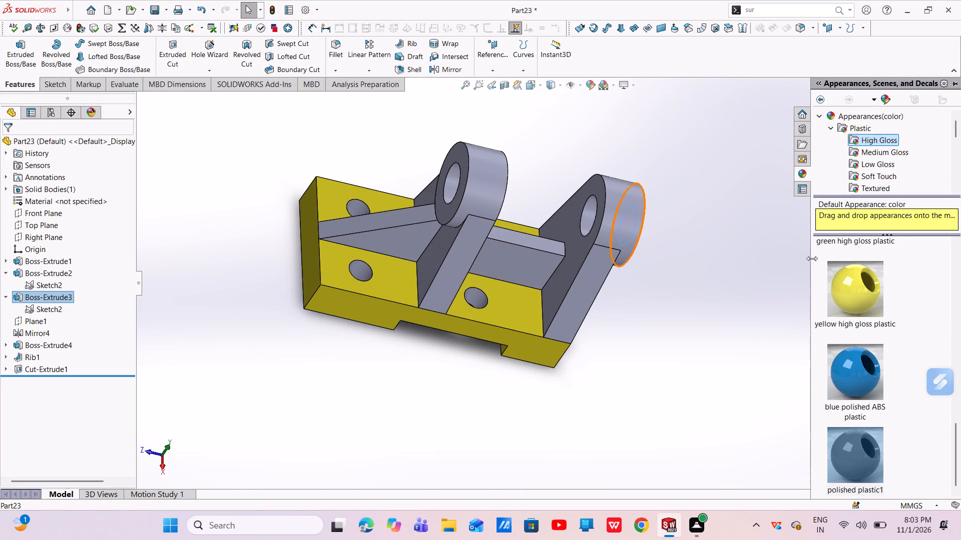
Apply the yellow high gloss plastic appearance to the end lug's boss ring feature (Boss-Extrude3).
{"action": "left_click", "coordinate": [840, 286]}
{"action": "left_click", "coordinate": [843, 287]}
{"action": "double_click", "coordinate": [871, 288]}
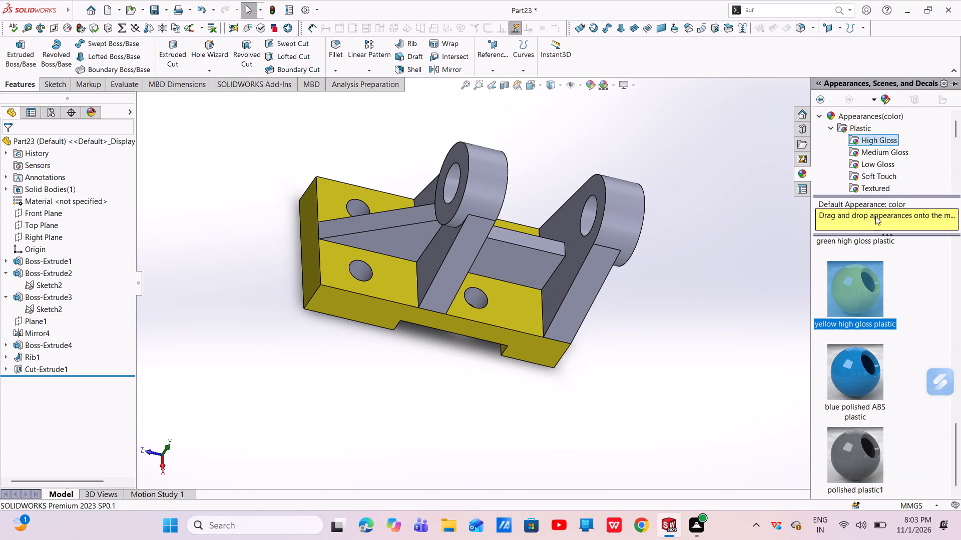
Apply the green medium gloss plastic appearance to the original end lug feature (Boss-Extrude2).
{"action": "left_click", "coordinate": [26, 300]}
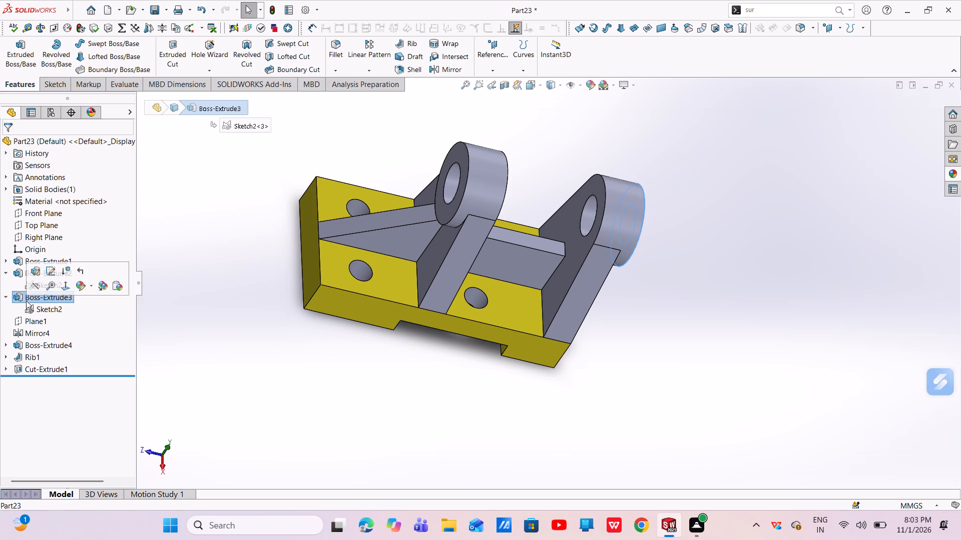
{"action": "left_click", "coordinate": [23, 269]}
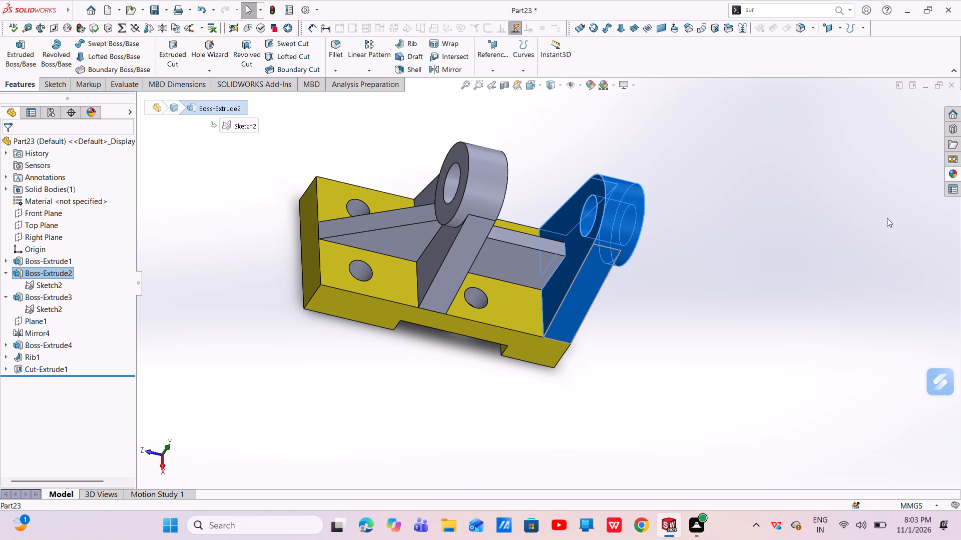
{"action": "left_click", "coordinate": [953, 171]}
{"action": "left_click", "coordinate": [850, 287]}
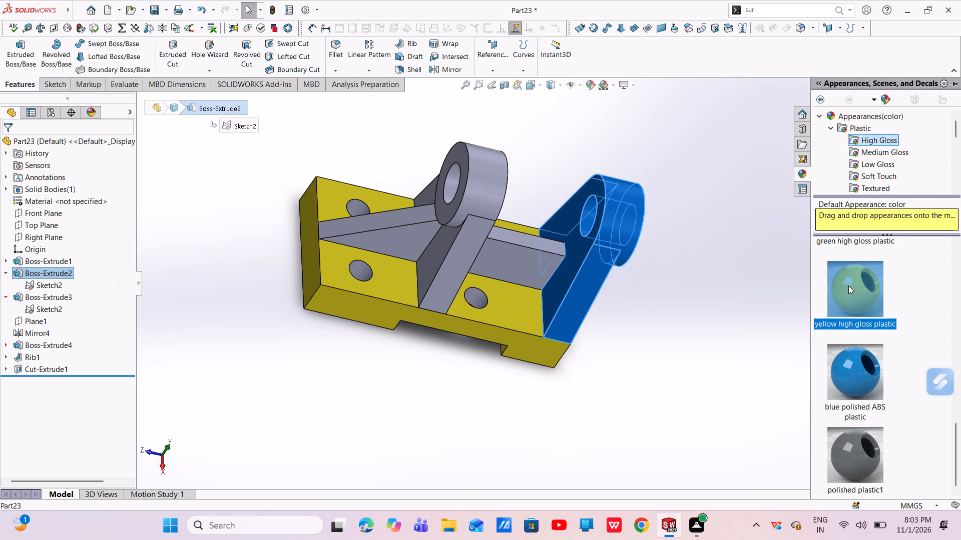
{"action": "double_click", "coordinate": [872, 150]}
{"action": "scroll", "coordinate": [851, 351], "scroll_direction": "down", "scroll_amount": 7}
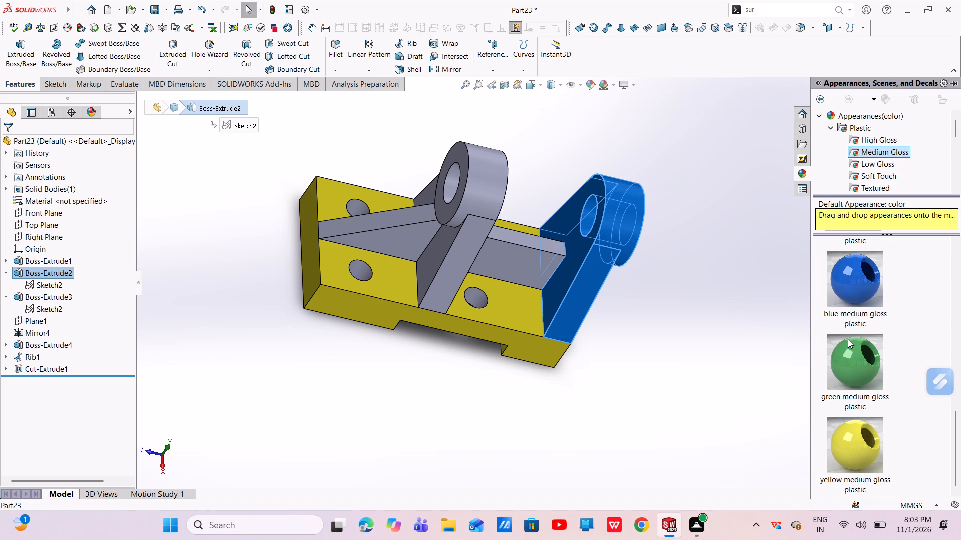
{"action": "double_click", "coordinate": [851, 367]}
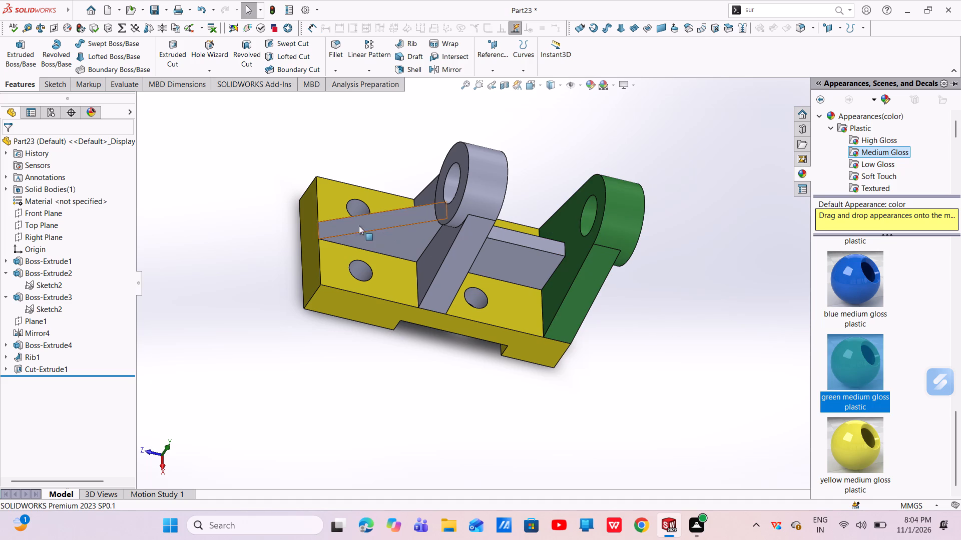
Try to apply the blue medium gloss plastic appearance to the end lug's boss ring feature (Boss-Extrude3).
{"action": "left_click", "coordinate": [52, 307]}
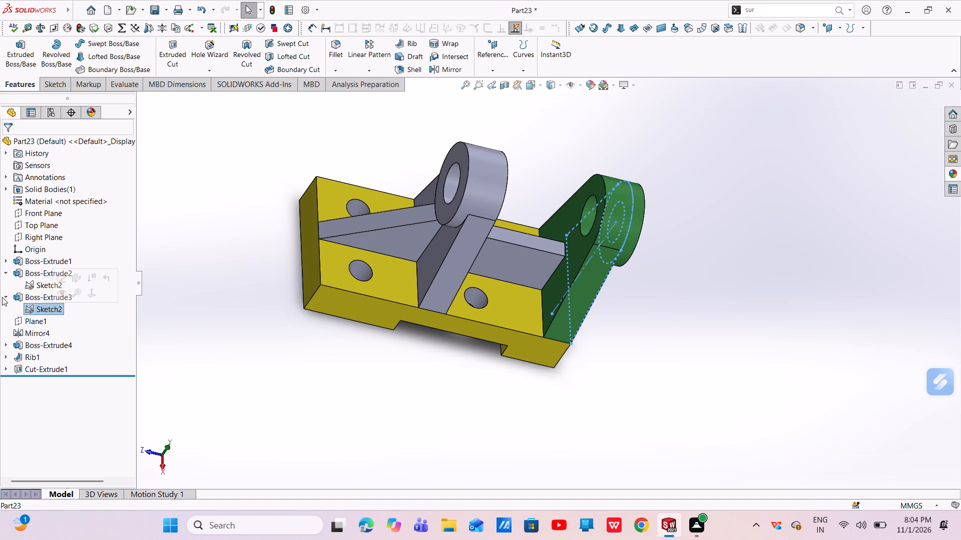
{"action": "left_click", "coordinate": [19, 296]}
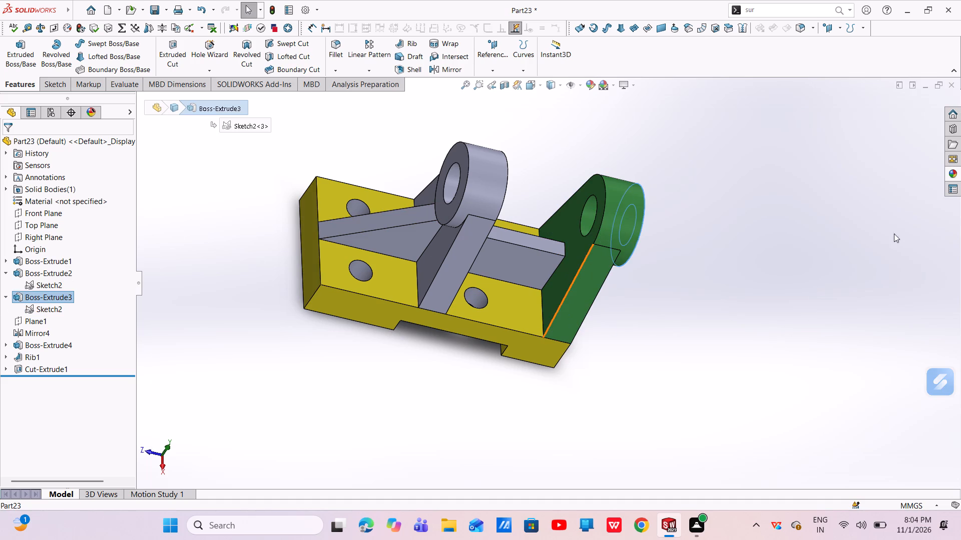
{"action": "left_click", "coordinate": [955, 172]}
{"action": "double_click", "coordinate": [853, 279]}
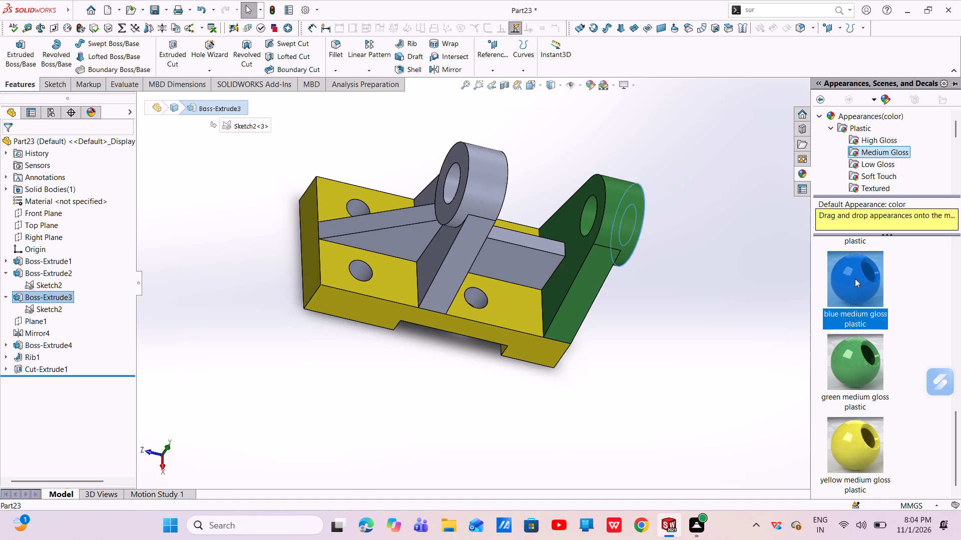
Apply the blue medium gloss plastic appearance to the mirrored lug feature.
{"action": "left_click", "coordinate": [41, 322]}
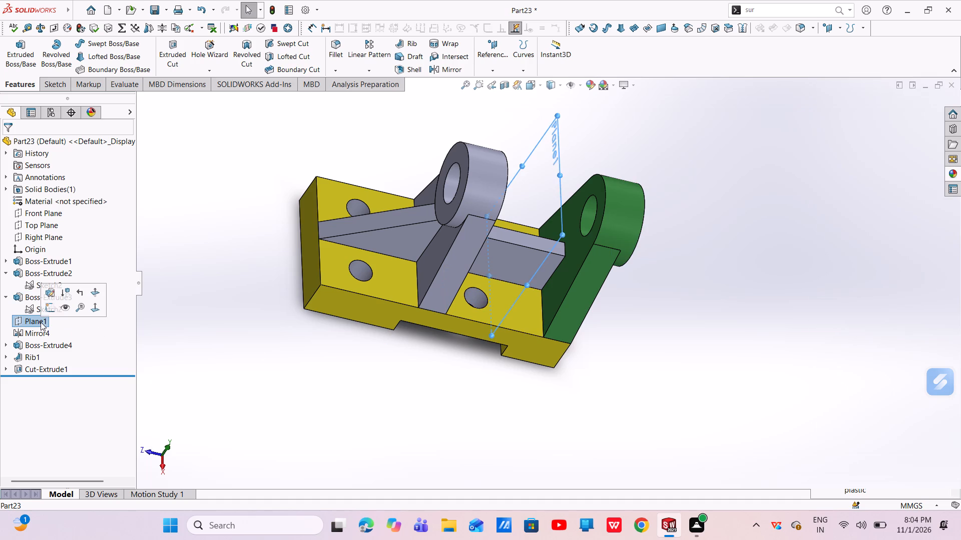
{"action": "left_click", "coordinate": [32, 334]}
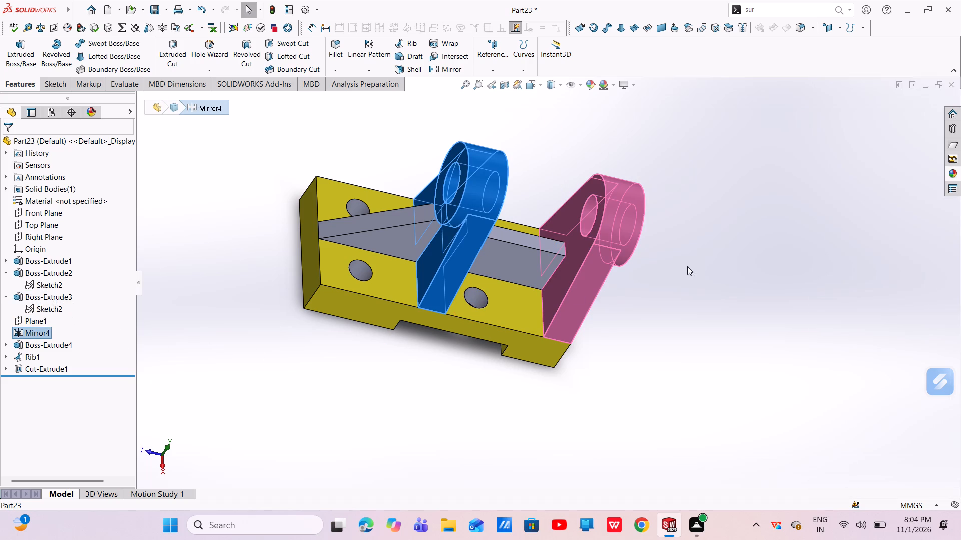
{"action": "left_click", "coordinate": [952, 176]}
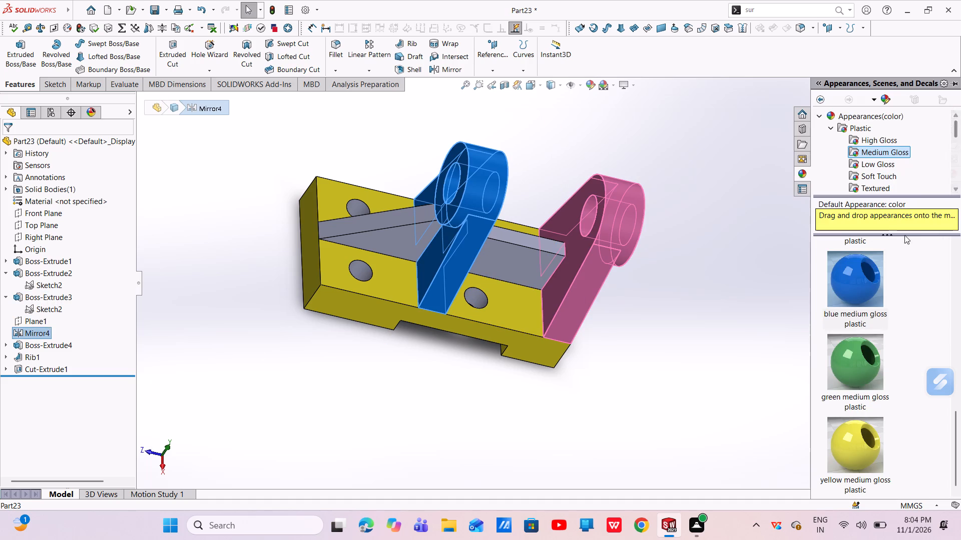
{"action": "double_click", "coordinate": [856, 285]}
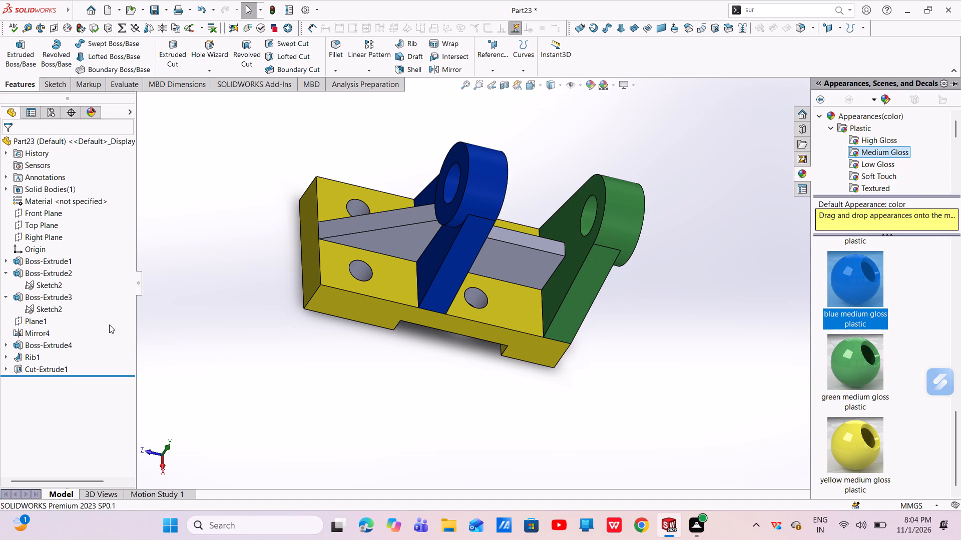
Apply the black medium gloss plastic appearance to the triangular rib beside the mirrored lug.
{"action": "left_click", "coordinate": [19, 357]}
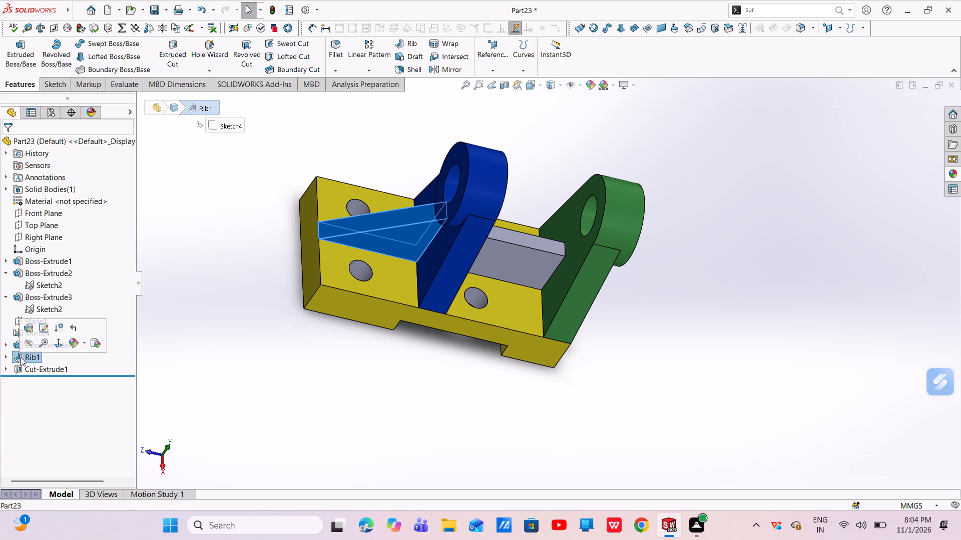
{"action": "left_click", "coordinate": [951, 171]}
{"action": "scroll", "coordinate": [862, 339], "scroll_direction": "down", "scroll_amount": 7}
{"action": "scroll", "coordinate": [860, 376], "scroll_direction": "up", "scroll_amount": 1}
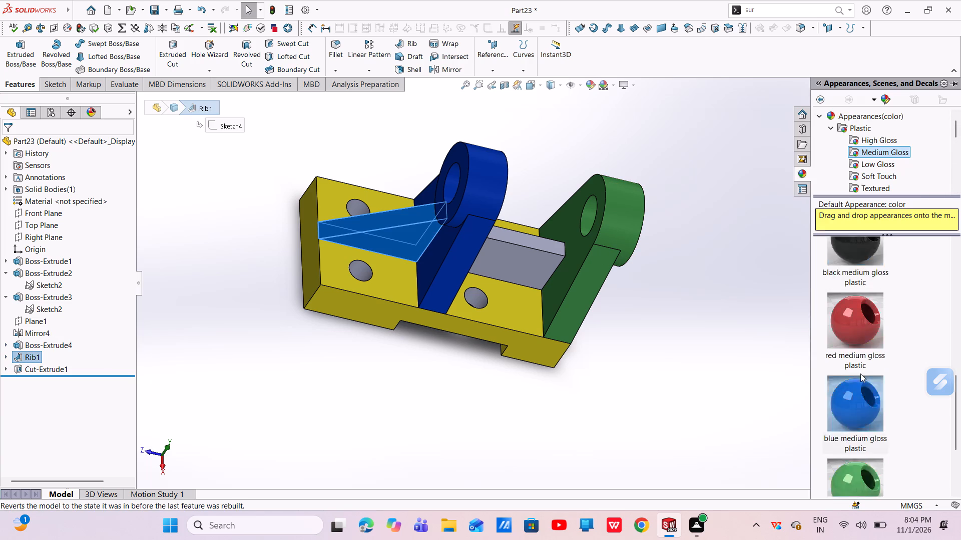
{"action": "scroll", "coordinate": [860, 373], "scroll_direction": "up", "scroll_amount": 4}
{"action": "scroll", "coordinate": [860, 369], "scroll_direction": "down", "scroll_amount": 2}
{"action": "scroll", "coordinate": [860, 367], "scroll_direction": "up", "scroll_amount": 1}
{"action": "scroll", "coordinate": [860, 367], "scroll_direction": "down", "scroll_amount": 2}
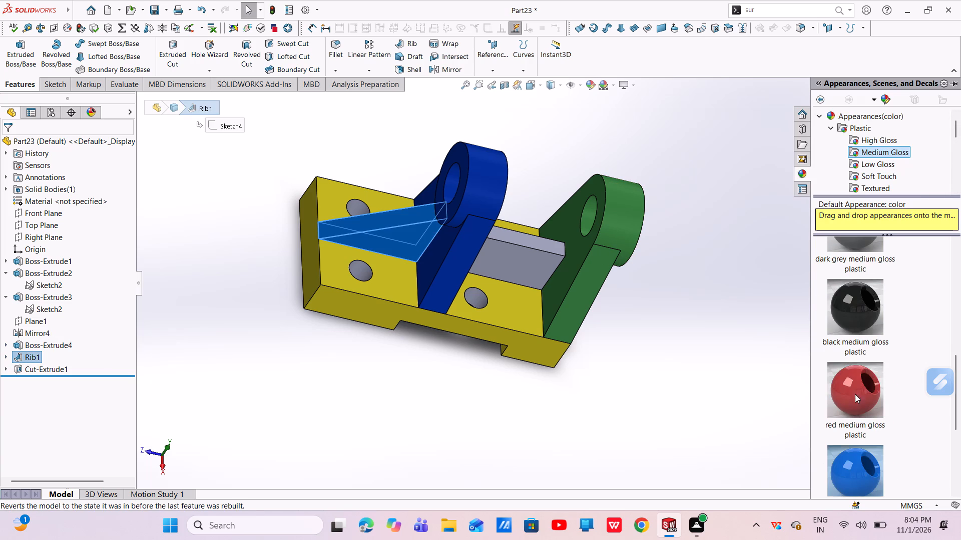
{"action": "double_click", "coordinate": [857, 300]}
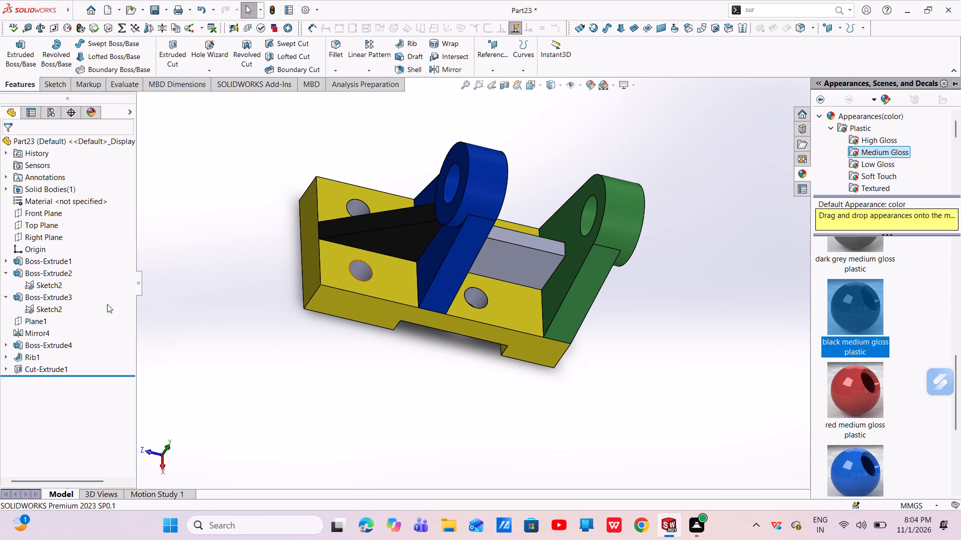
Apply the red medium gloss plastic appearance to the cut feature of the four base holes.
{"action": "left_click", "coordinate": [35, 366]}
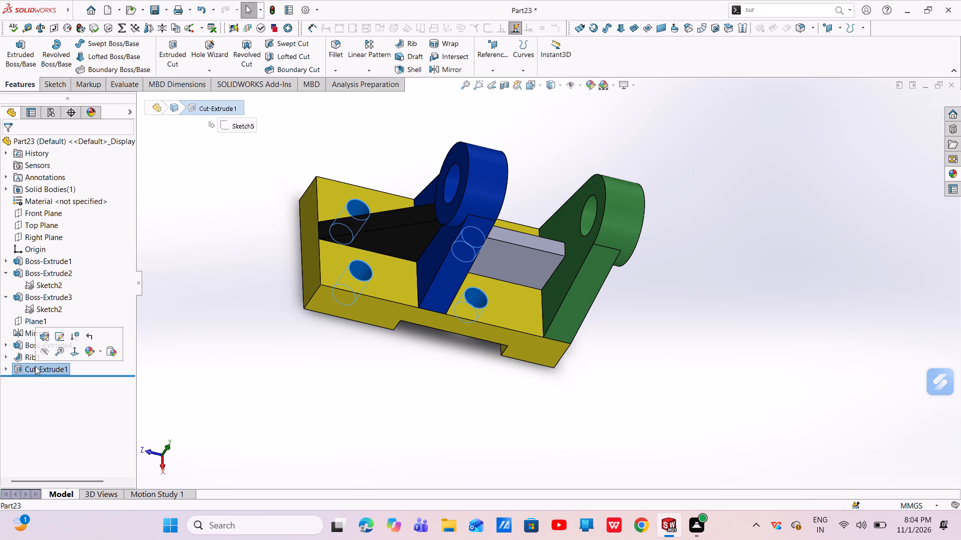
{"action": "left_click", "coordinate": [954, 175]}
{"action": "scroll", "coordinate": [893, 303], "scroll_direction": "down", "scroll_amount": 2}
{"action": "scroll", "coordinate": [848, 286], "scroll_direction": "up", "scroll_amount": 1}
{"action": "double_click", "coordinate": [860, 311]}
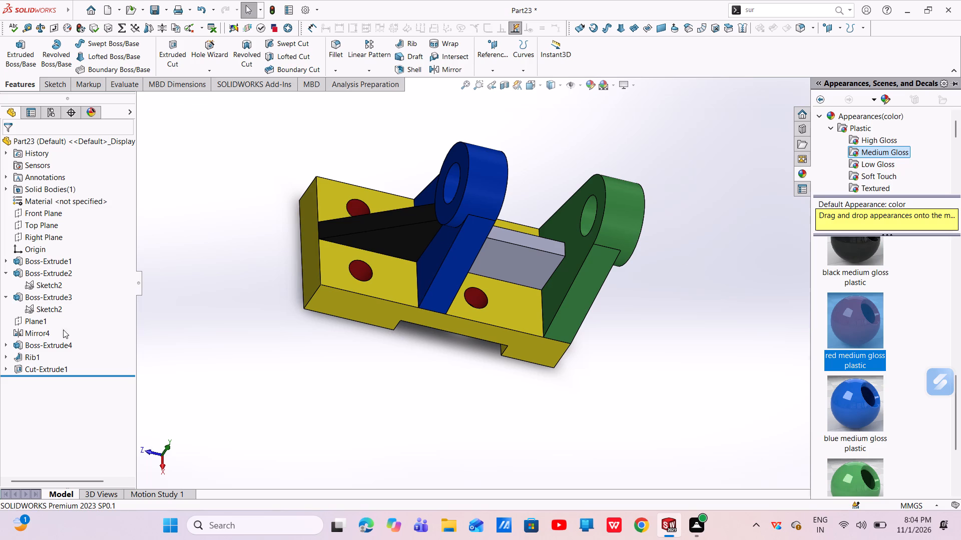
Apply the dark grey medium gloss plastic appearance to the rectangular rib between the two lugs.
{"action": "left_click", "coordinate": [35, 346]}
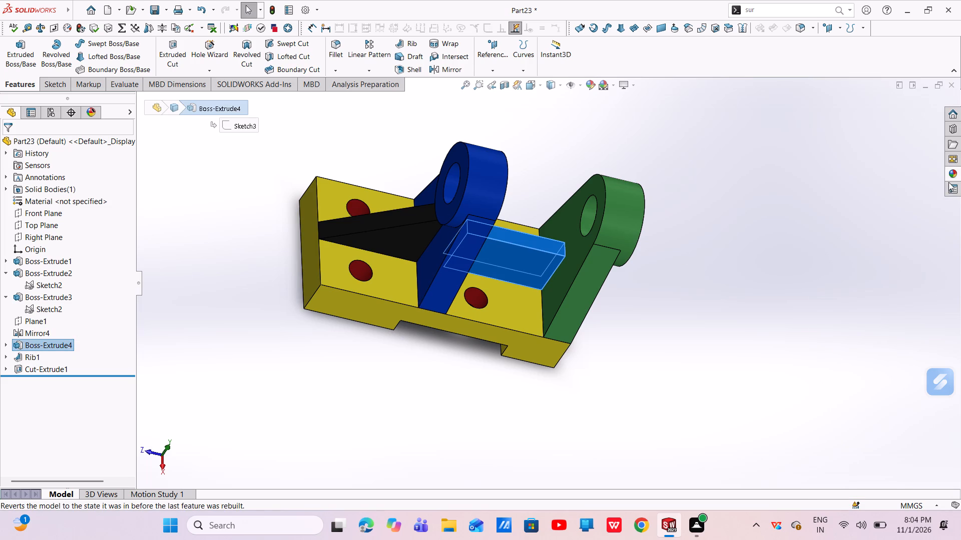
{"action": "left_click", "coordinate": [948, 174]}
{"action": "scroll", "coordinate": [888, 263], "scroll_direction": "up", "scroll_amount": 1}
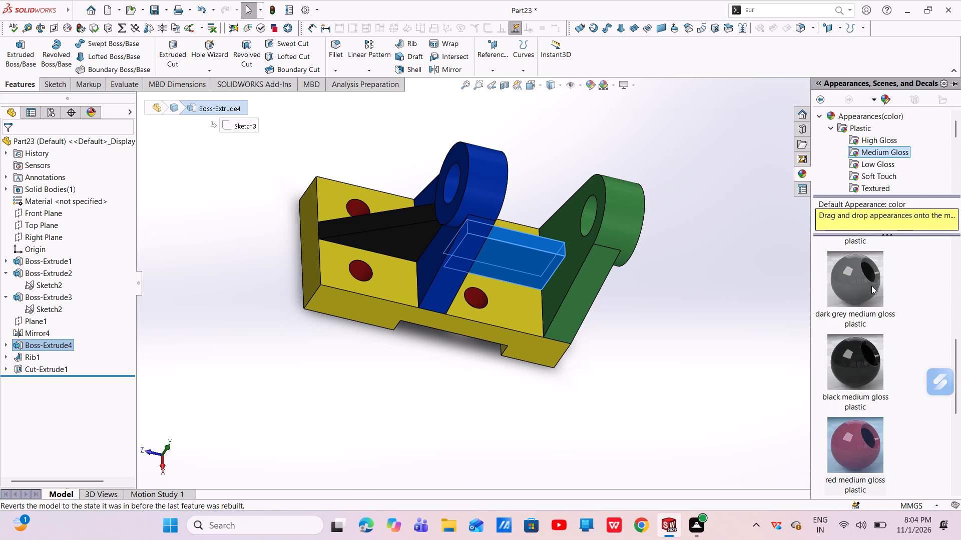
{"action": "double_click", "coordinate": [863, 275]}
Inspect the coloured bracket from several sides.
{"action": "scroll", "coordinate": [730, 267], "scroll_direction": "up", "scroll_amount": 2}
{"action": "middle_click_drag", "start_coordinate": [701, 256], "coordinate": [709, 209]}
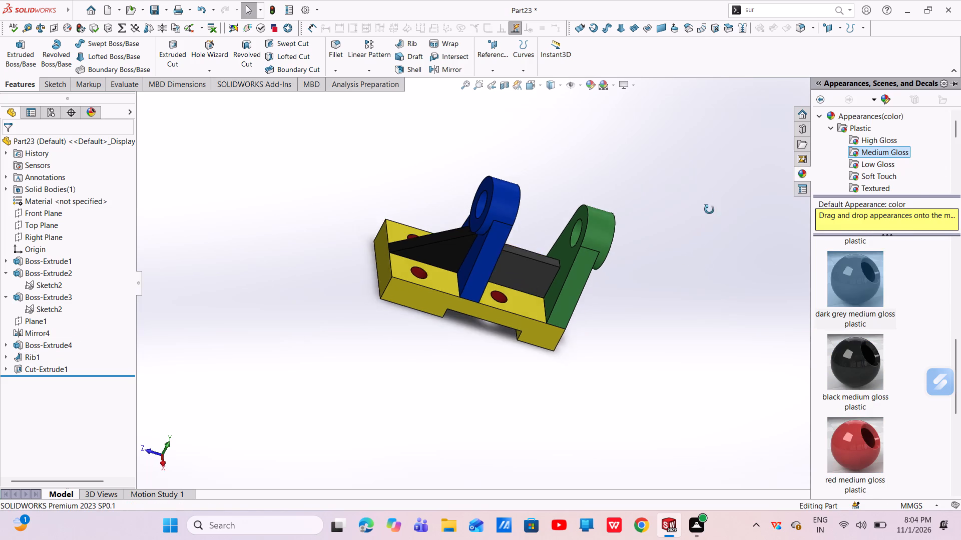
{"action": "middle_click_drag", "start_coordinate": [709, 209], "coordinate": [723, 195]}
{"action": "left_click", "coordinate": [711, 224]}
{"action": "middle_click_drag", "start_coordinate": [479, 277], "coordinate": [331, 384]}
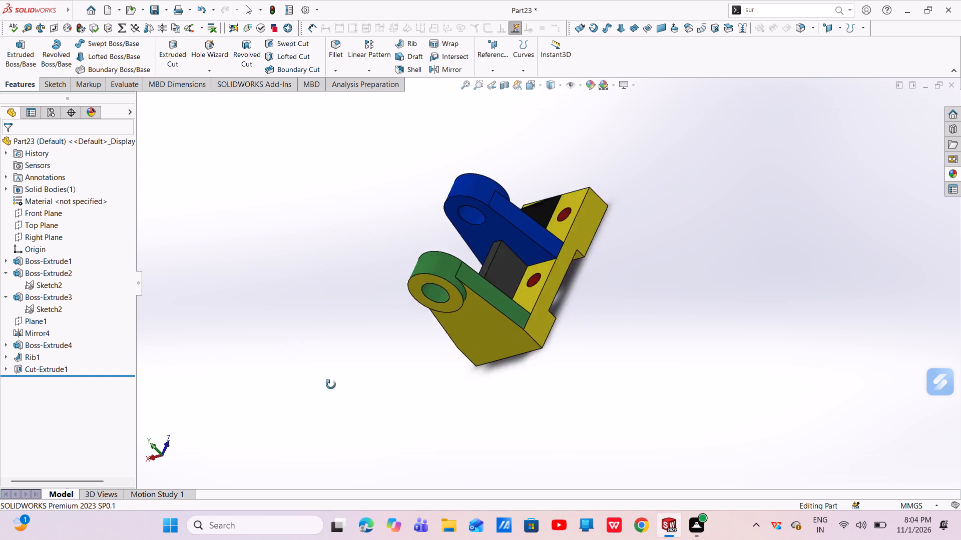
{"action": "middle_click_drag", "start_coordinate": [331, 384], "coordinate": [613, 350]}
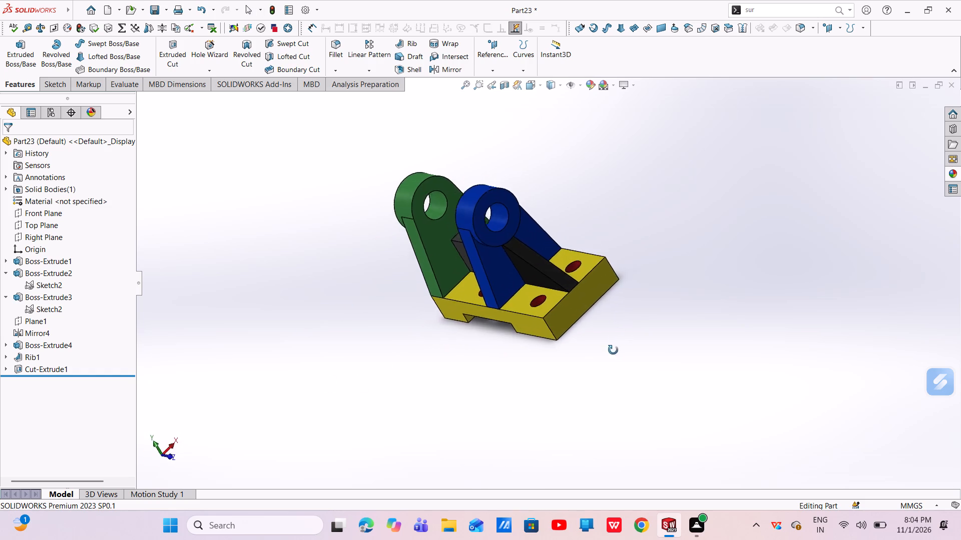
Examine the coloured bracket from all around, including the underside of the notched base and the lugs.
{"action": "middle_click_drag", "start_coordinate": [613, 350], "coordinate": [415, 493]}
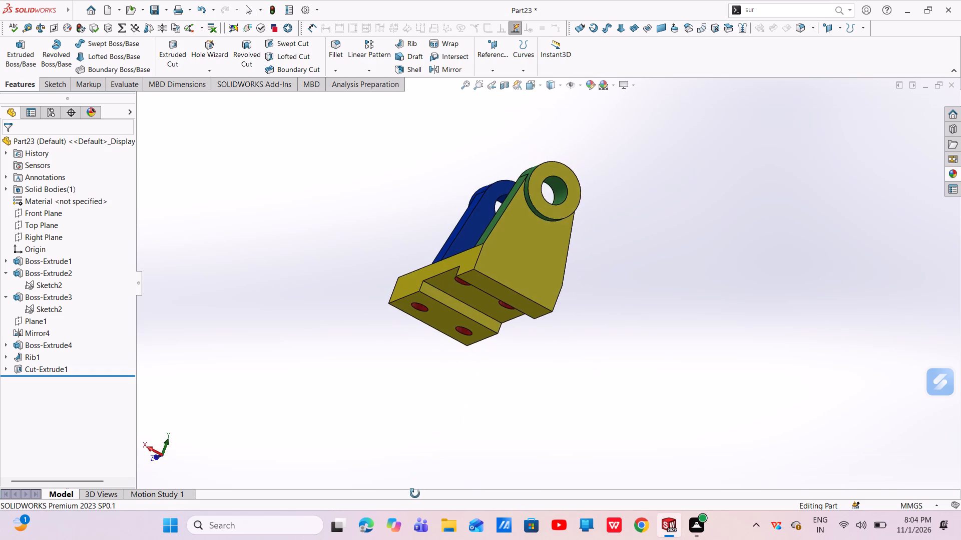
{"action": "middle_click_drag", "start_coordinate": [415, 493], "coordinate": [414, 503]}
{"action": "scroll", "coordinate": [527, 235], "scroll_direction": "down", "scroll_amount": 2}
{"action": "middle_click_drag", "start_coordinate": [512, 257], "coordinate": [533, 365]}
{"action": "scroll", "coordinate": [518, 358], "scroll_direction": "up", "scroll_amount": 2}
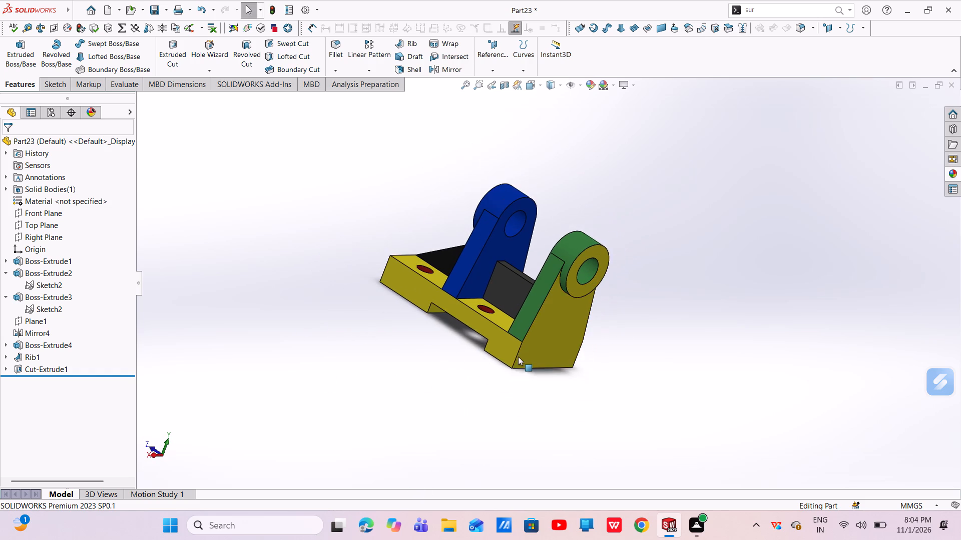
{"action": "middle_click_drag", "start_coordinate": [493, 345], "coordinate": [539, 442]}
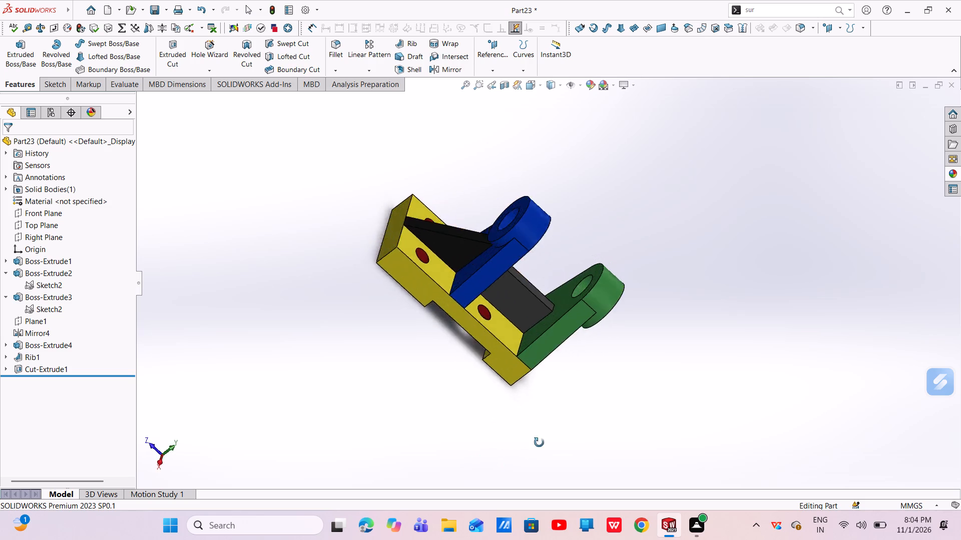
{"action": "middle_click_drag", "start_coordinate": [539, 442], "coordinate": [676, 422]}
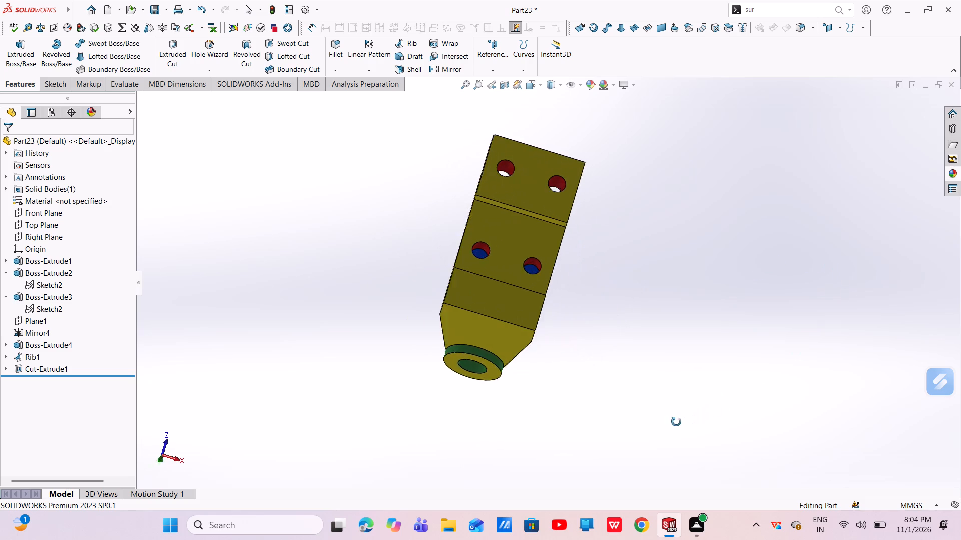
{"action": "middle_click_drag", "start_coordinate": [676, 422], "coordinate": [599, 494]}
{"action": "scroll", "coordinate": [566, 316], "scroll_direction": "up", "scroll_amount": 3}
{"action": "middle_click_drag", "start_coordinate": [585, 285], "coordinate": [429, 191]}
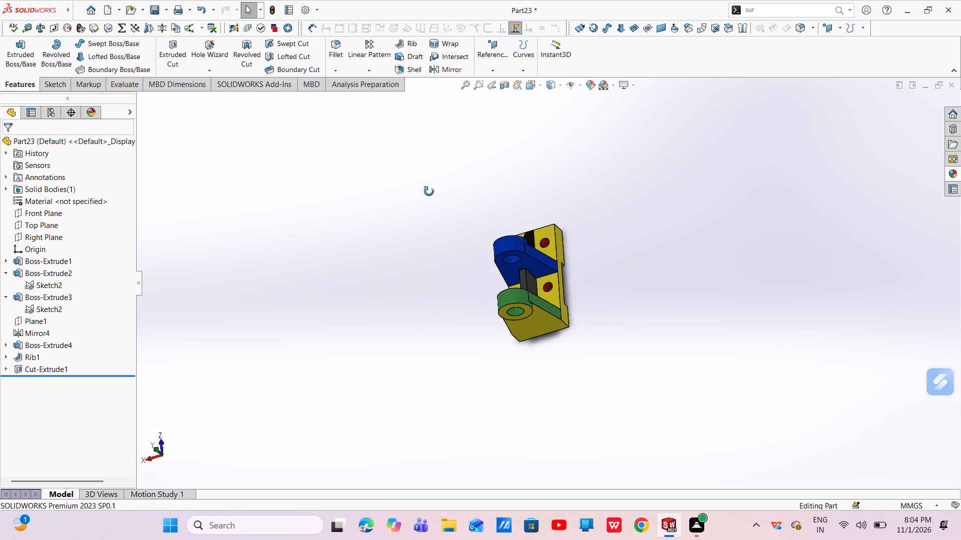
{"action": "middle_click_drag", "start_coordinate": [429, 191], "coordinate": [630, 424]}
{"action": "scroll", "coordinate": [451, 181], "scroll_direction": "down", "scroll_amount": 3}
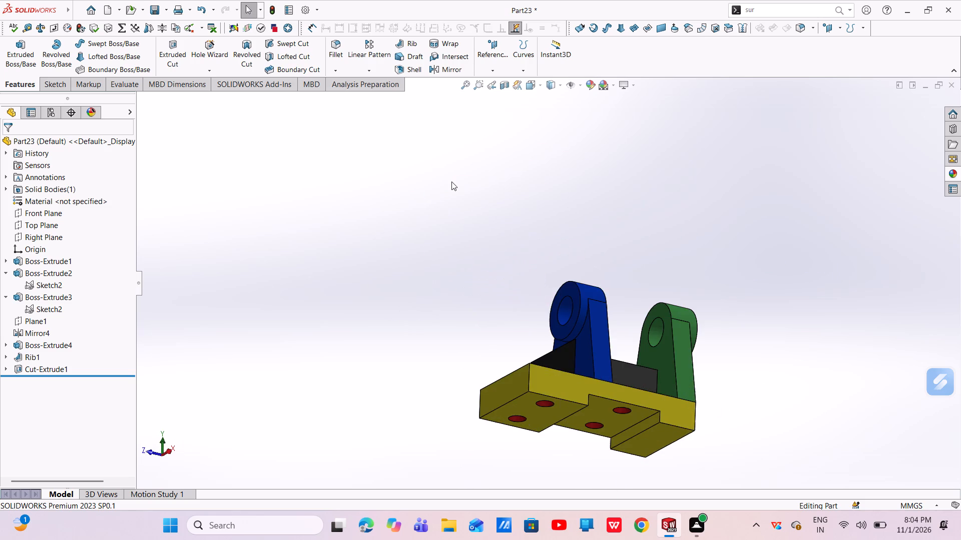
{"action": "middle_click_drag", "start_coordinate": [669, 277], "coordinate": [639, 425]}
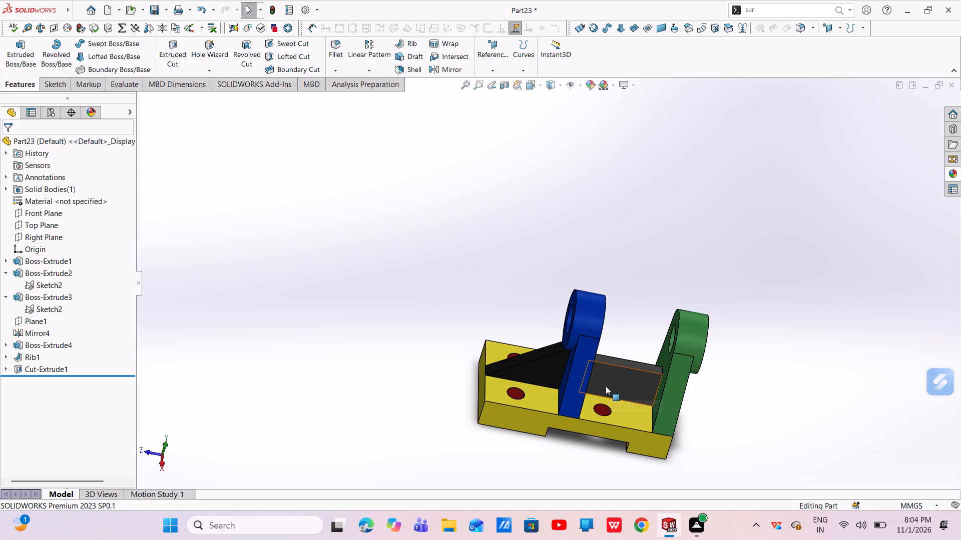
Save the part as 8.exercise in the RC HEKICOPTER ASSEMBLY PARTS folder.
{"action": "key", "text": "ctrl+s"}
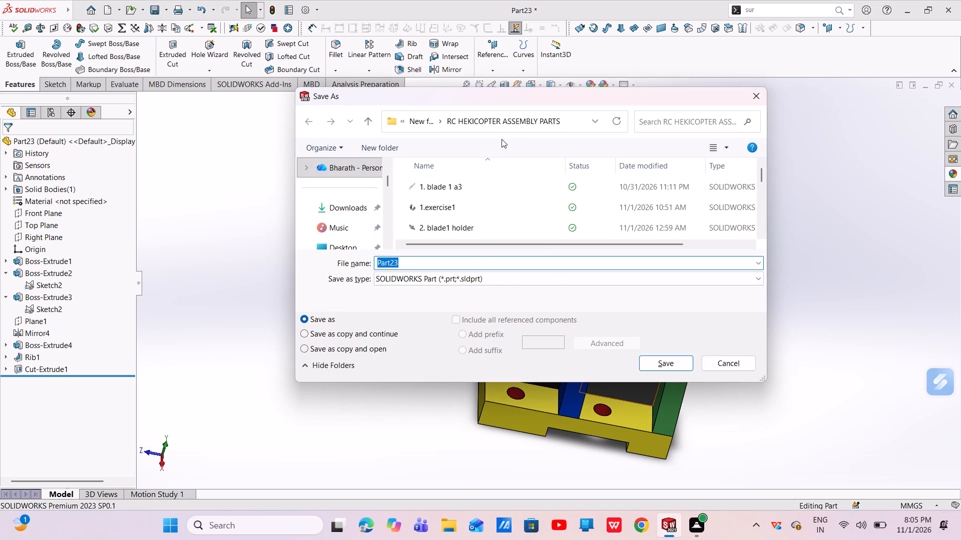
{"action": "key", "text": "BackSpace"}
{"action": "type", "text": "8."}
{"action": "type", "text": "ex"}
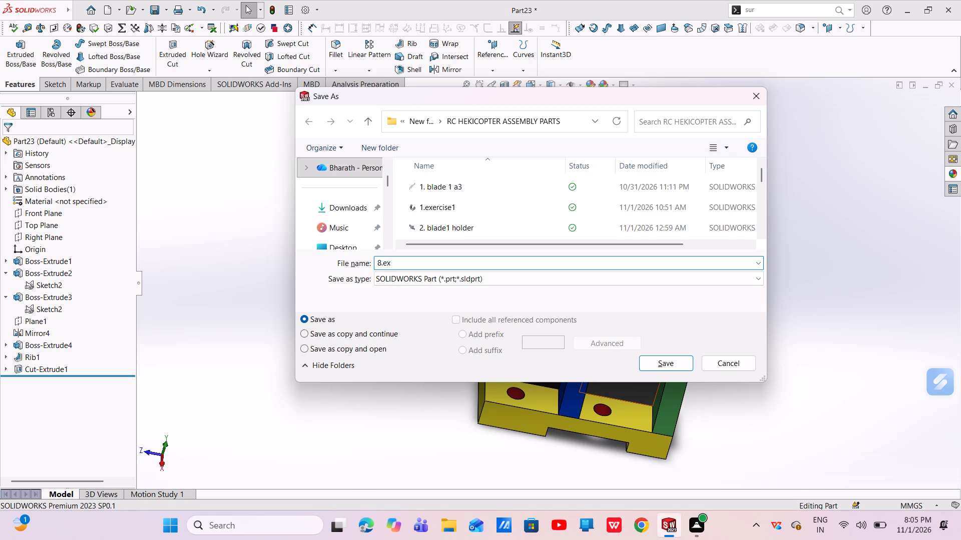
{"action": "type", "text": "eri"}
{"action": "key", "text": "BackSpace"}
{"action": "type", "text": "cise"}
{"action": "key", "text": "Return"}
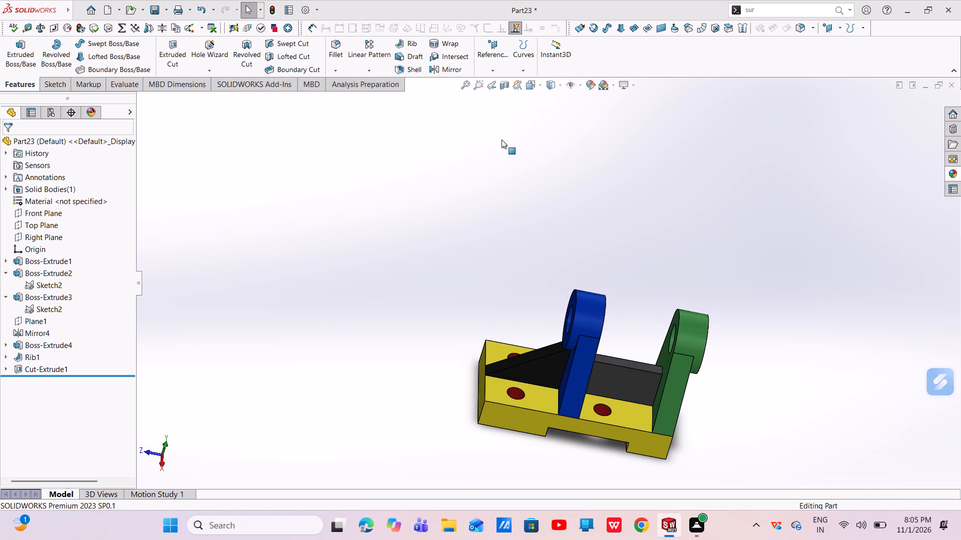
Save a copy of the part in Adobe Portable Document Format (*.pdf) in the same folder.
{"action": "left_click", "coordinate": [167, 8]}
{"action": "left_click", "coordinate": [189, 36]}
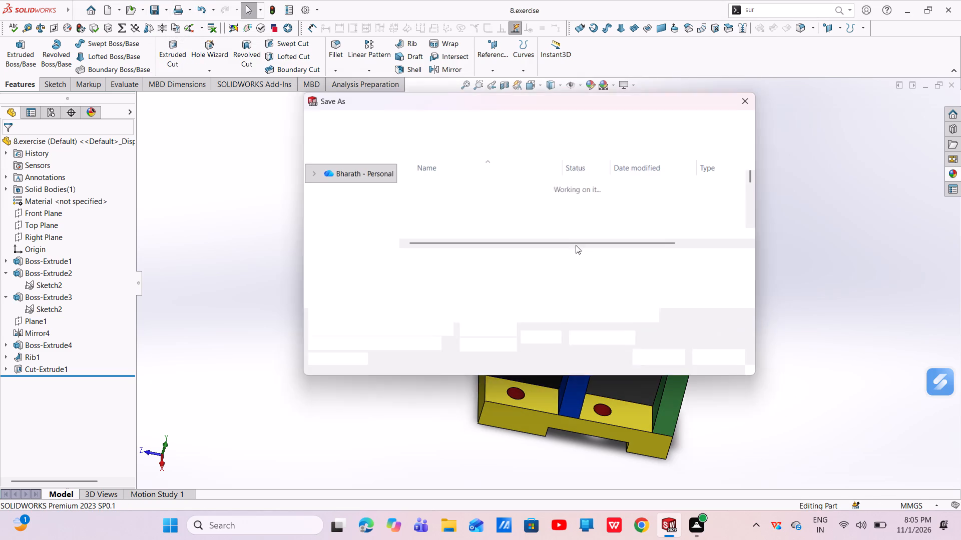
{"action": "left_click", "coordinate": [584, 277]}
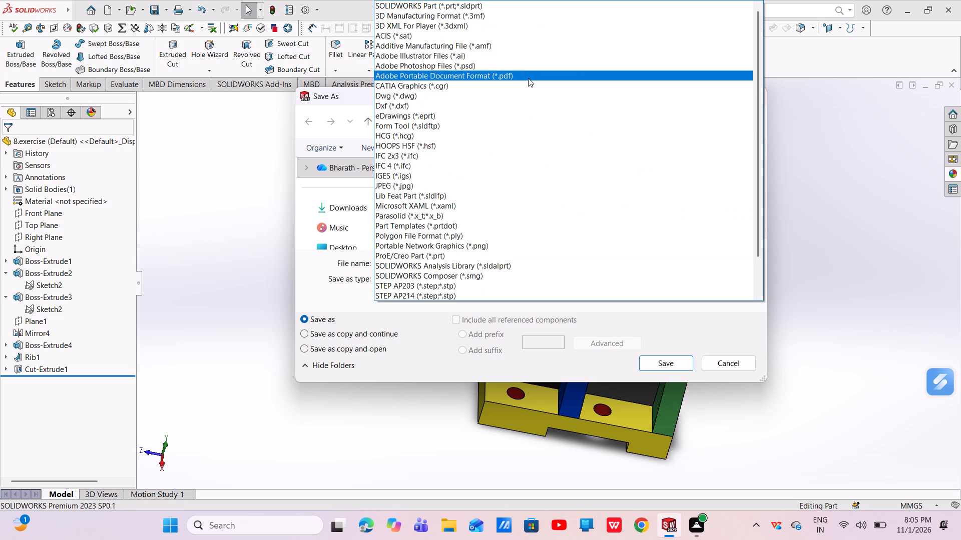
{"action": "left_click", "coordinate": [528, 78]}
{"action": "left_click", "coordinate": [667, 384]}
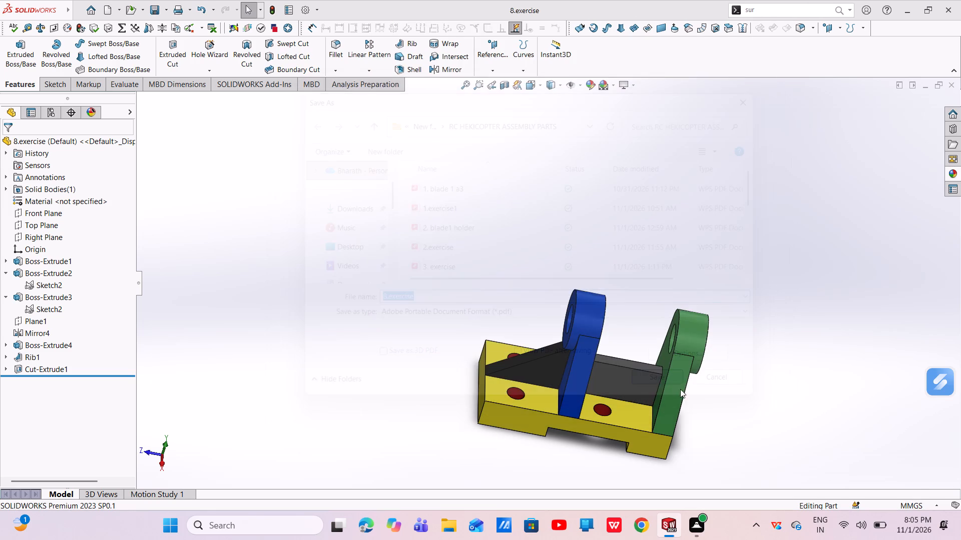
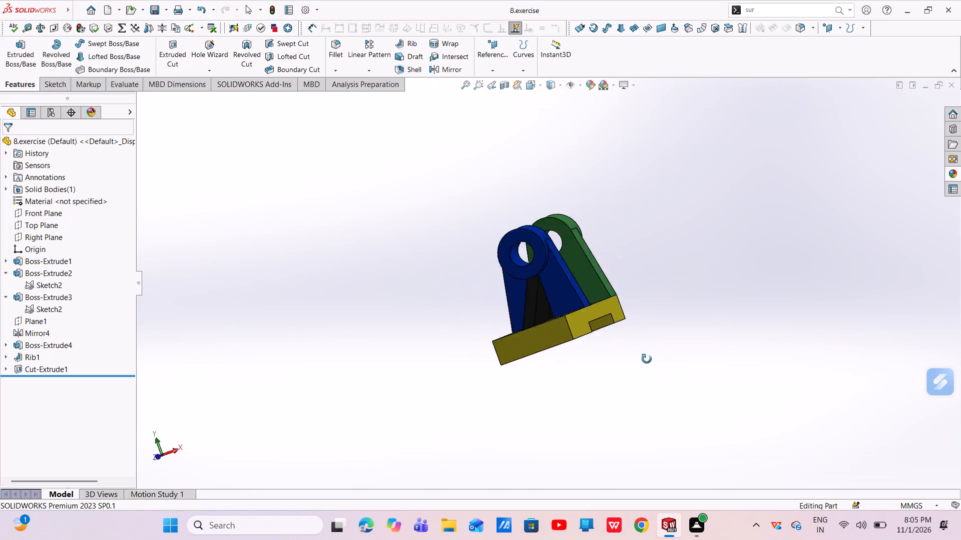
Fillet the two inner edges of the notch on the base's underside with a 3 mm radius.
{"action": "scroll", "coordinate": [578, 306], "scroll_direction": "down", "scroll_amount": 6}
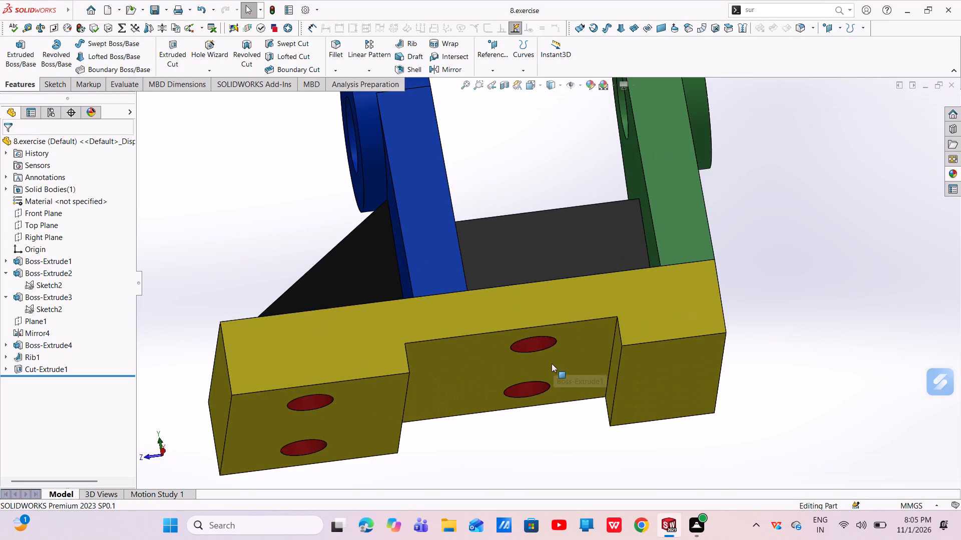
{"action": "middle_click_drag", "start_coordinate": [551, 363], "coordinate": [569, 225]}
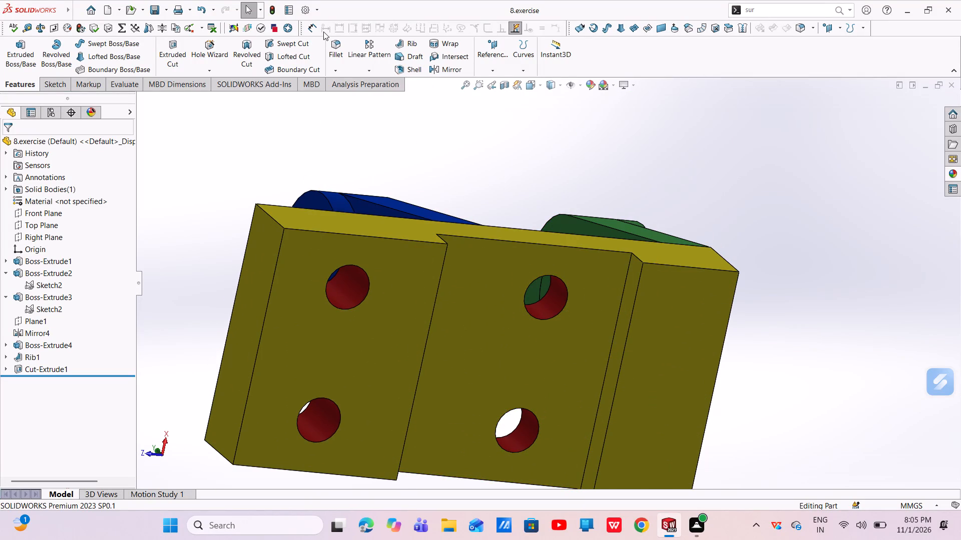
{"action": "left_click", "coordinate": [331, 39]}
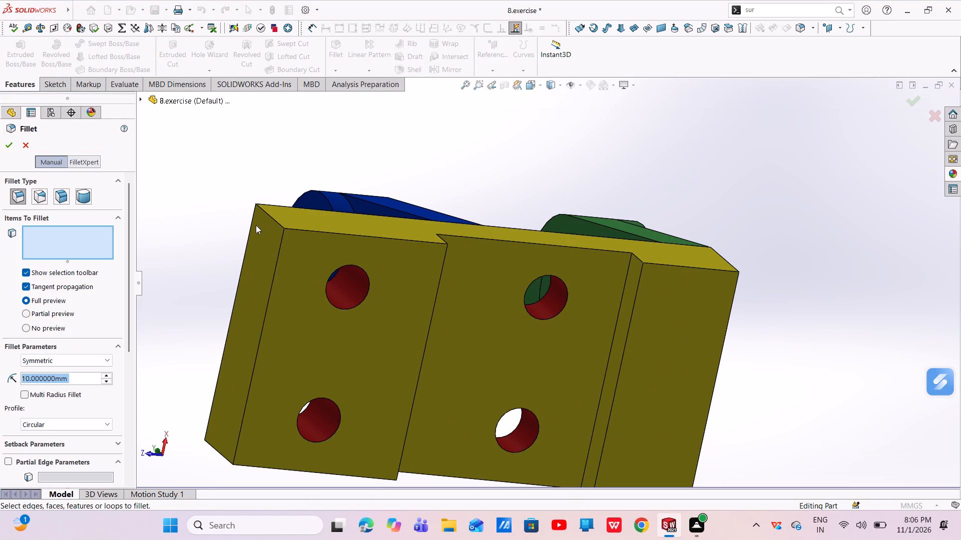
{"action": "key", "text": "BackSpace"}
{"action": "key", "text": "3"}
{"action": "key", "text": "Return"}
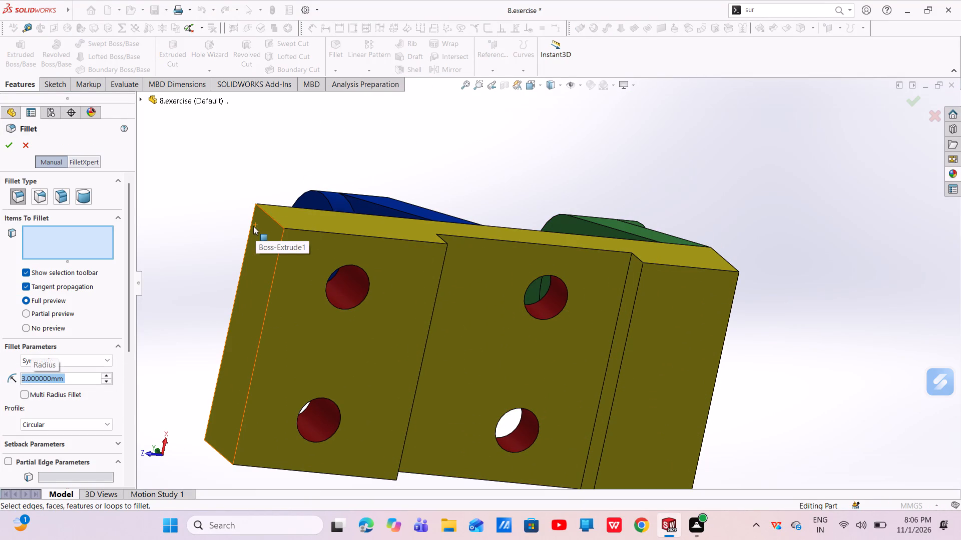
{"action": "left_click", "coordinate": [609, 355]}
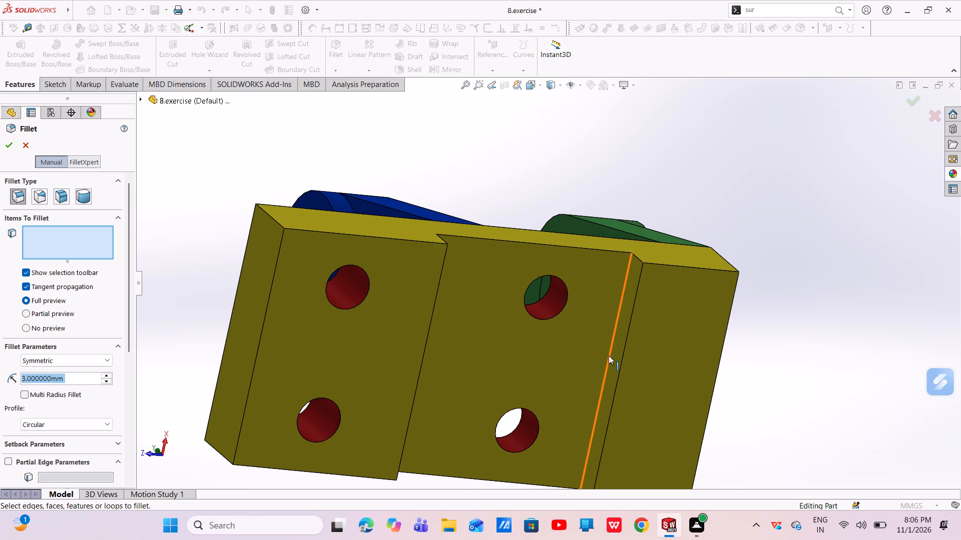
{"action": "middle_click_drag", "start_coordinate": [493, 347], "coordinate": [427, 302]}
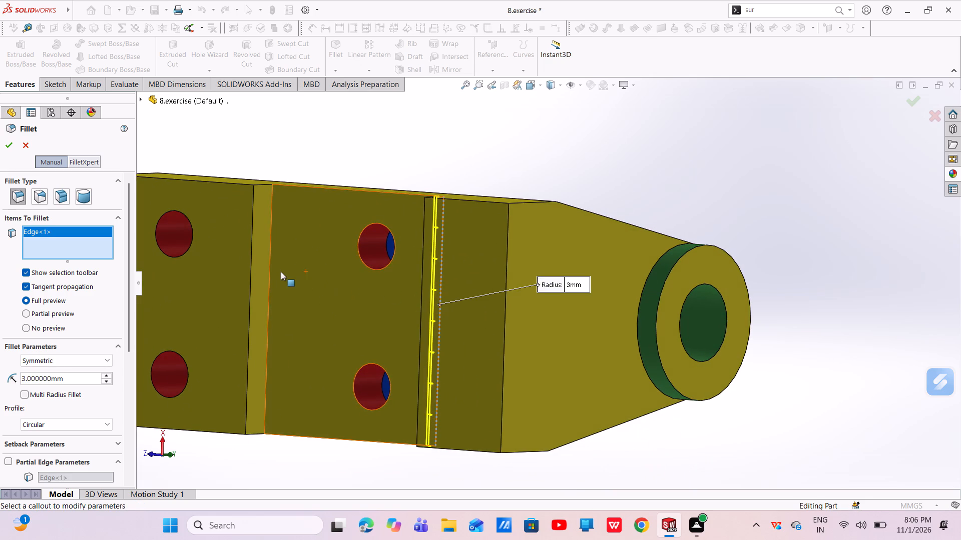
{"action": "left_click", "coordinate": [269, 276]}
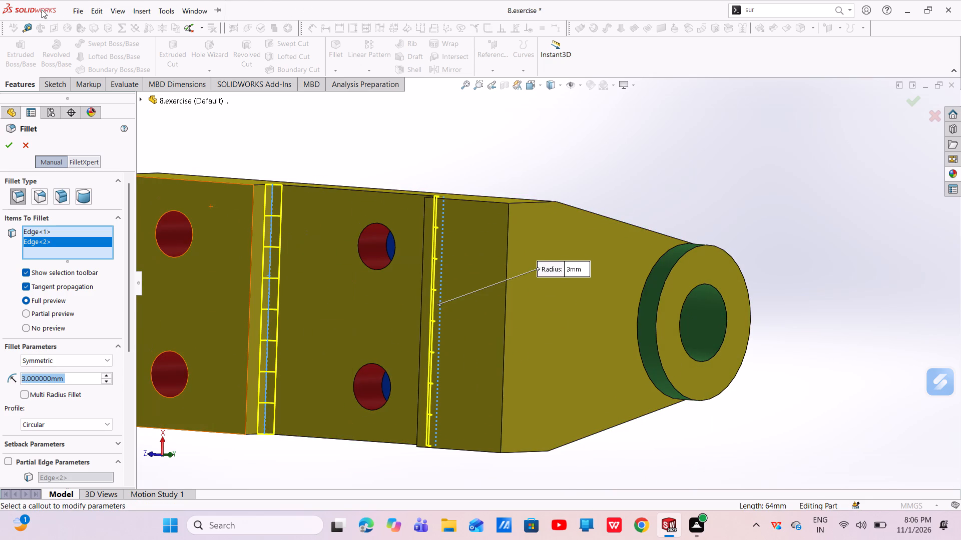
{"action": "left_click", "coordinate": [9, 142]}
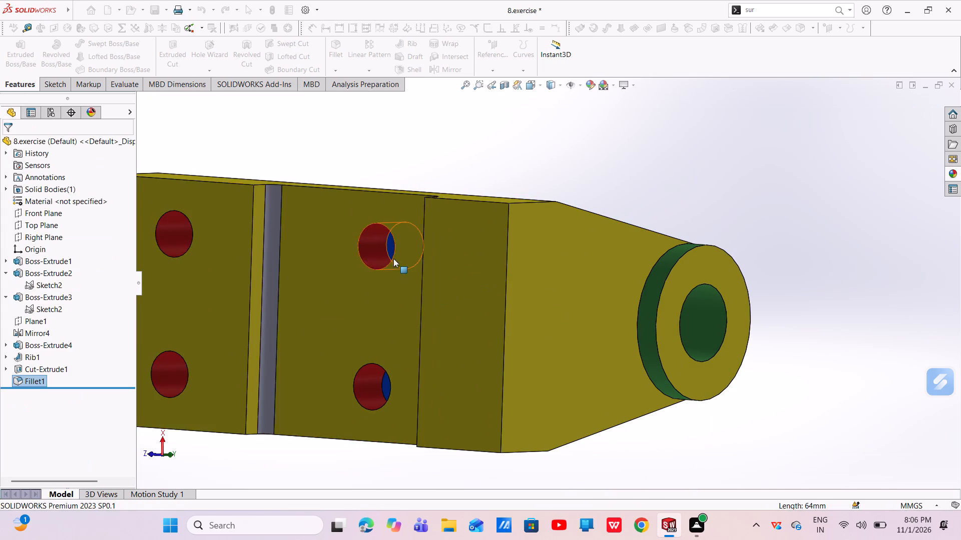
Fillet the four edges where both sides of the two black ribs meet the base's top face with a 2 mm radius.
{"action": "scroll", "coordinate": [402, 253], "scroll_direction": "up", "scroll_amount": 3}
{"action": "middle_click_drag", "start_coordinate": [449, 287], "coordinate": [506, 461]}
{"action": "scroll", "coordinate": [505, 460], "scroll_direction": "down", "scroll_amount": 1}
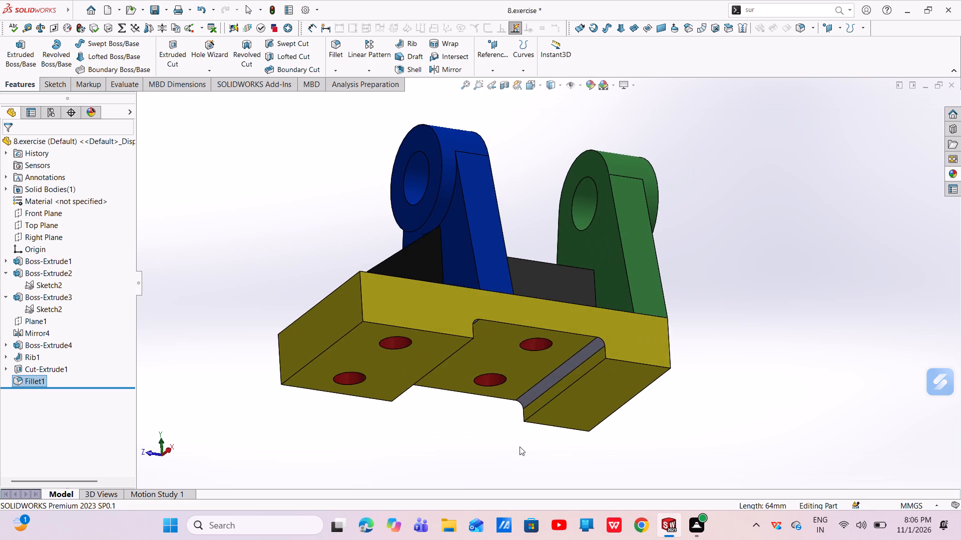
{"action": "scroll", "coordinate": [543, 358], "scroll_direction": "up", "scroll_amount": 4}
{"action": "middle_click_drag", "start_coordinate": [598, 271], "coordinate": [567, 388]}
{"action": "scroll", "coordinate": [568, 376], "scroll_direction": "up", "scroll_amount": 1}
{"action": "scroll", "coordinate": [572, 298], "scroll_direction": "down", "scroll_amount": 5}
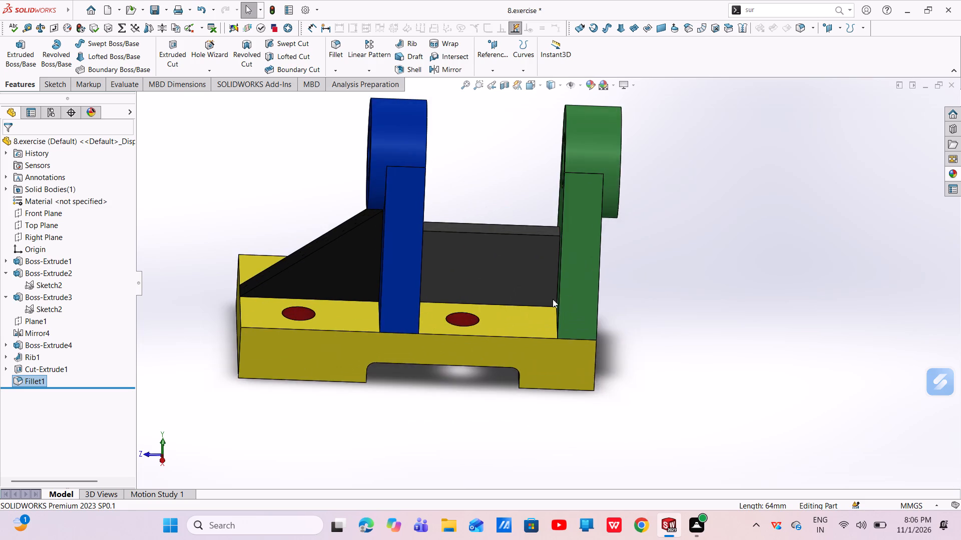
{"action": "middle_click_drag", "start_coordinate": [541, 299], "coordinate": [517, 349]}
{"action": "scroll", "coordinate": [517, 349], "scroll_direction": "up", "scroll_amount": 1}
{"action": "scroll", "coordinate": [514, 302], "scroll_direction": "down", "scroll_amount": 4}
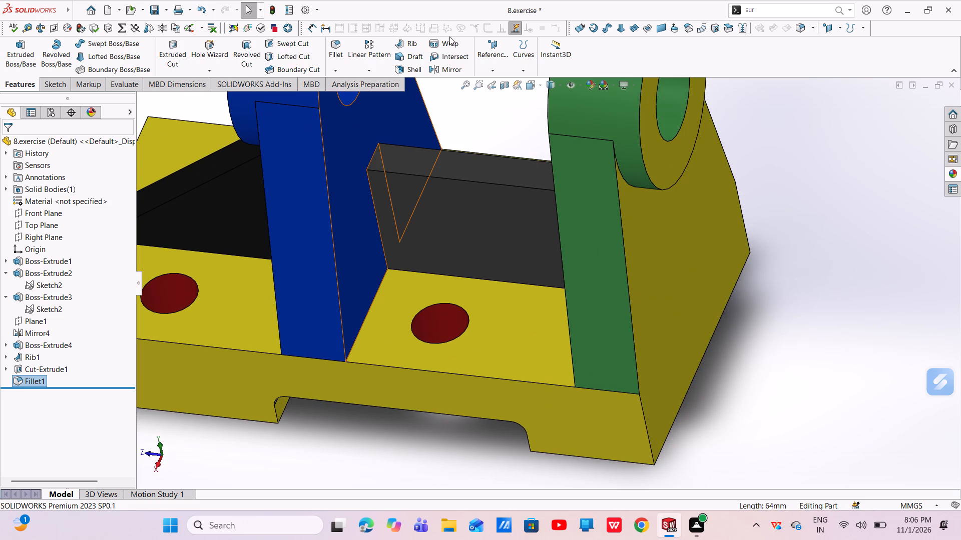
{"action": "left_click", "coordinate": [337, 51]}
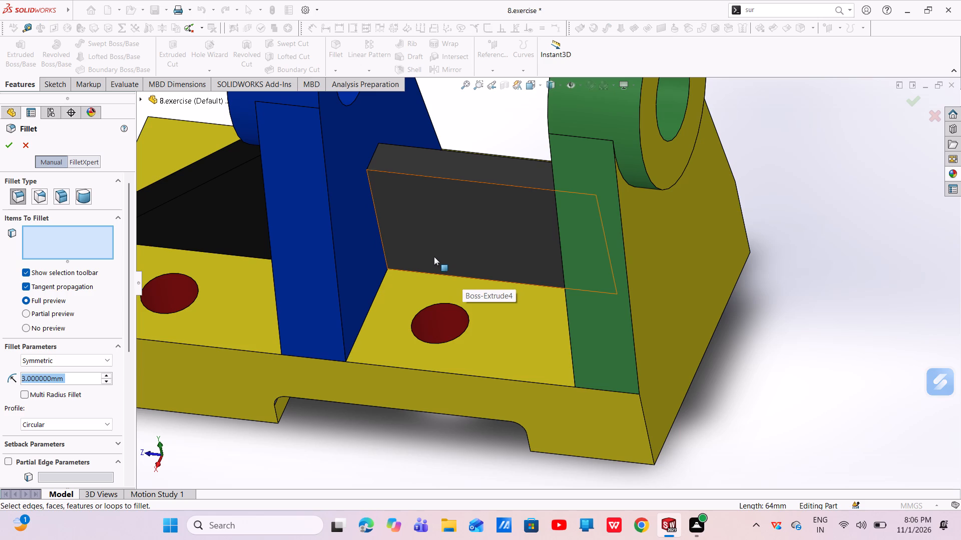
{"action": "key", "text": "BackSpace"}
{"action": "key", "text": "2"}
{"action": "key", "text": "Return"}
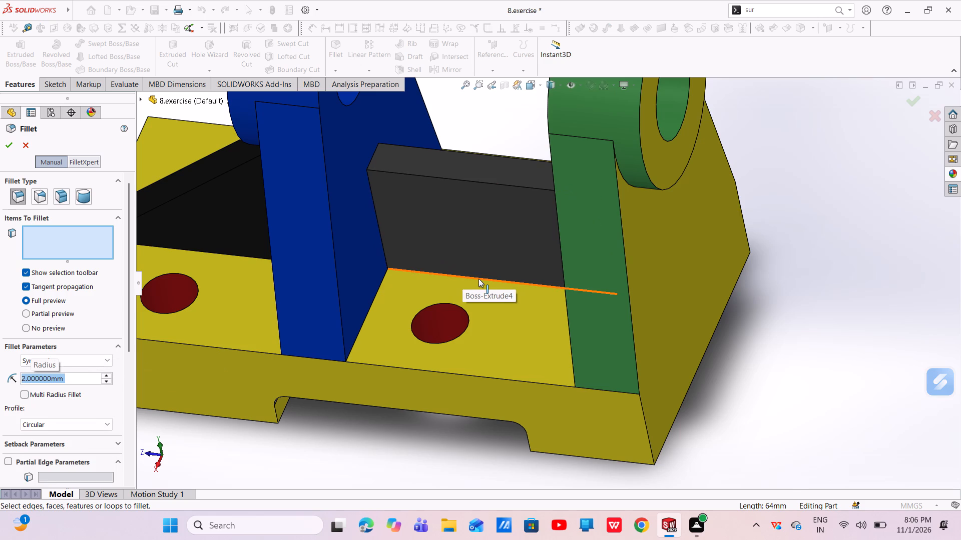
{"action": "left_click", "coordinate": [479, 278]}
{"action": "middle_click_drag", "start_coordinate": [479, 275], "coordinate": [530, 285]}
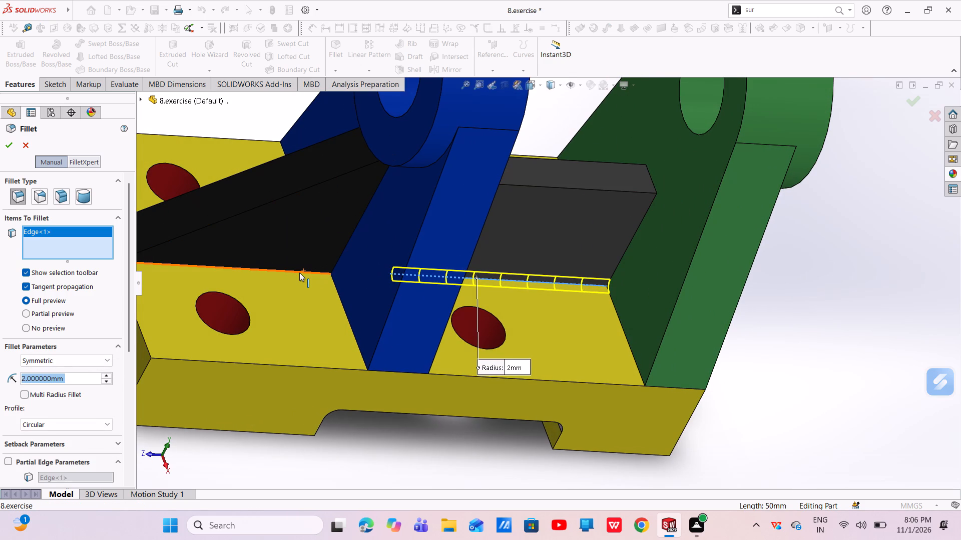
{"action": "left_click", "coordinate": [299, 272]}
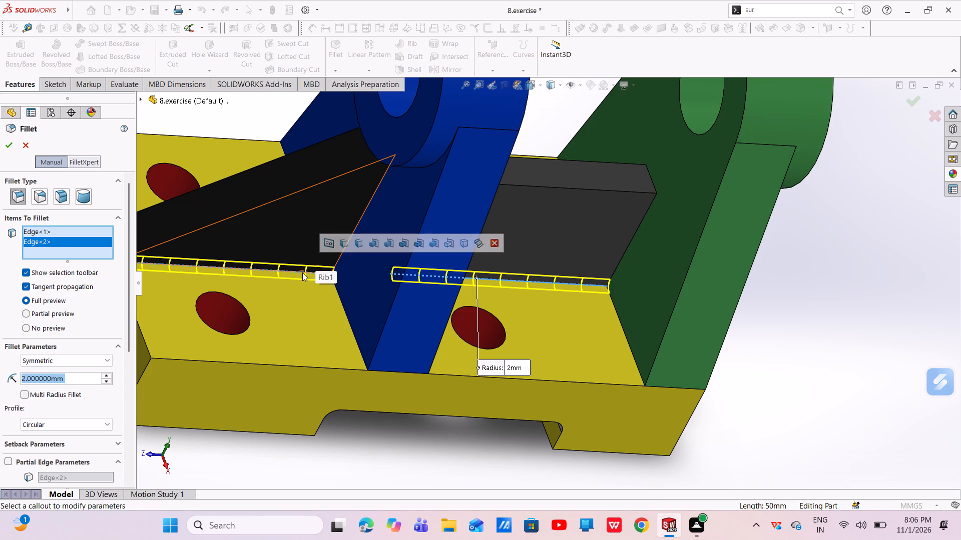
{"action": "middle_click_drag", "start_coordinate": [302, 274], "coordinate": [366, 402]}
{"action": "scroll", "coordinate": [357, 393], "scroll_direction": "up", "scroll_amount": 1}
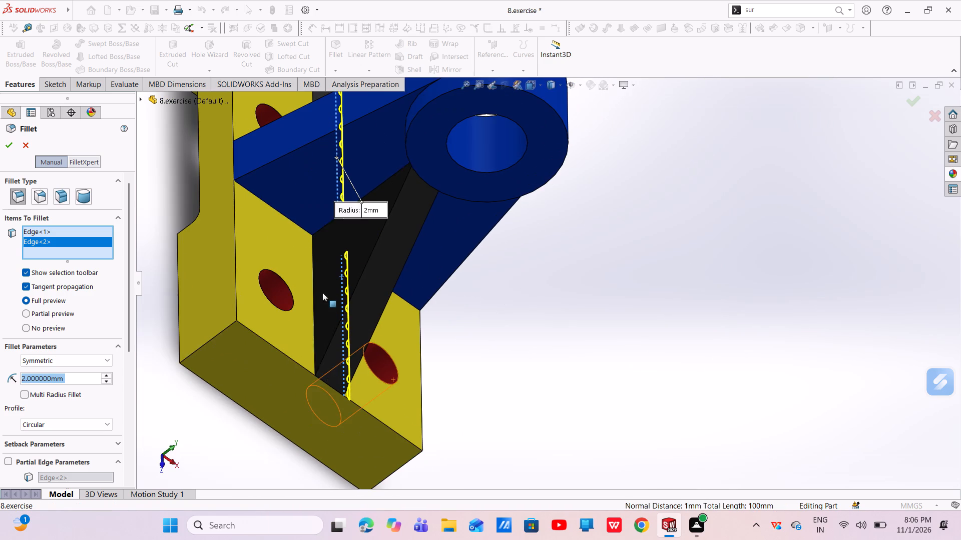
{"action": "left_click", "coordinate": [313, 271]}
{"action": "scroll", "coordinate": [312, 265], "scroll_direction": "up", "scroll_amount": 3}
{"action": "middle_click_drag", "start_coordinate": [334, 236], "coordinate": [338, 294]}
{"action": "scroll", "coordinate": [429, 179], "scroll_direction": "down", "scroll_amount": 5}
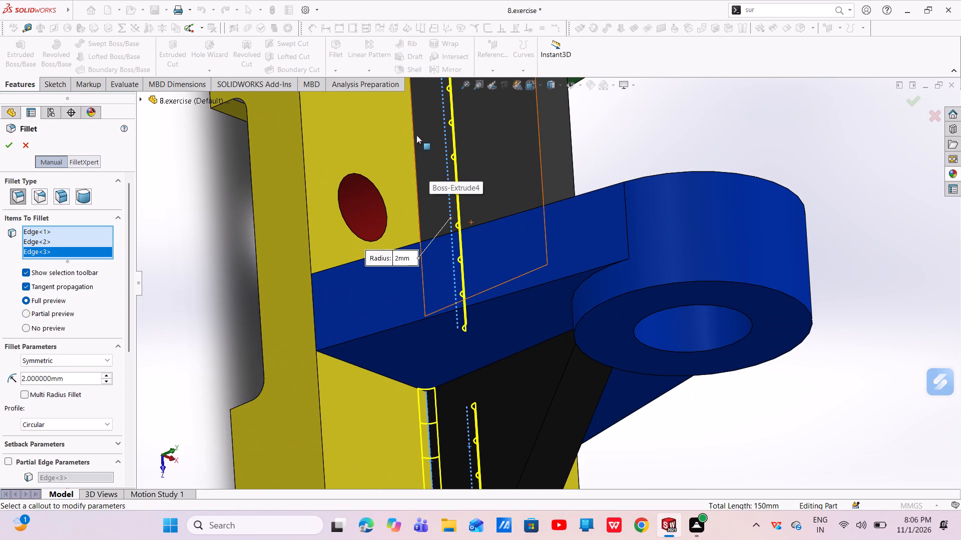
{"action": "left_click", "coordinate": [413, 130]}
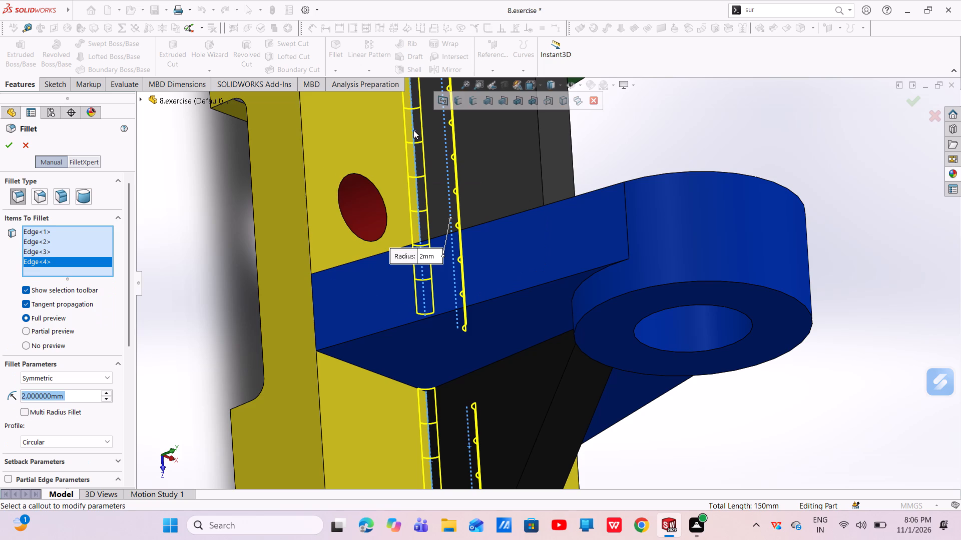
{"action": "left_click", "coordinate": [7, 141]}
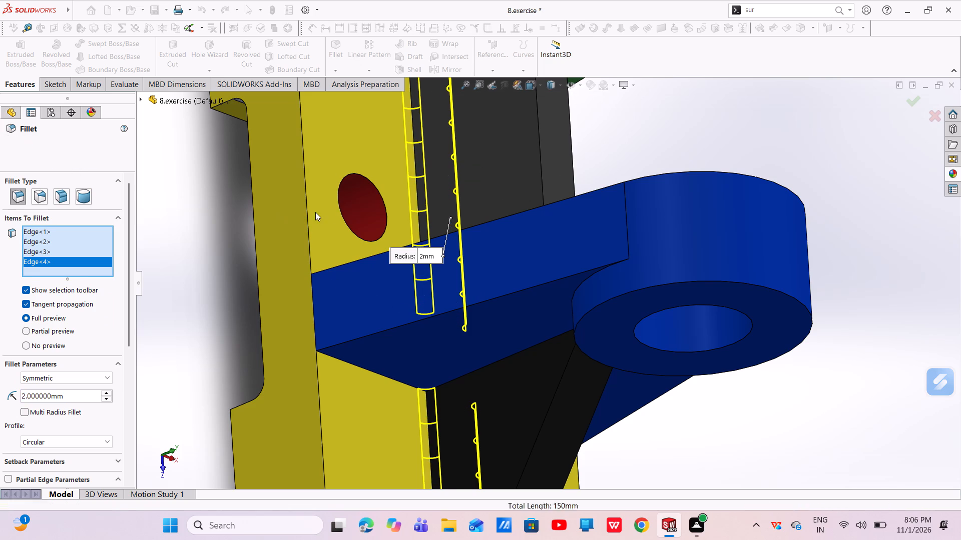
Fillet the two outer edges of the notch, where its walls meet the base's bottom face, with a 2 mm radius.
{"action": "scroll", "coordinate": [437, 212], "scroll_direction": "up", "scroll_amount": 10}
{"action": "middle_click_drag", "start_coordinate": [539, 254], "coordinate": [489, 152]}
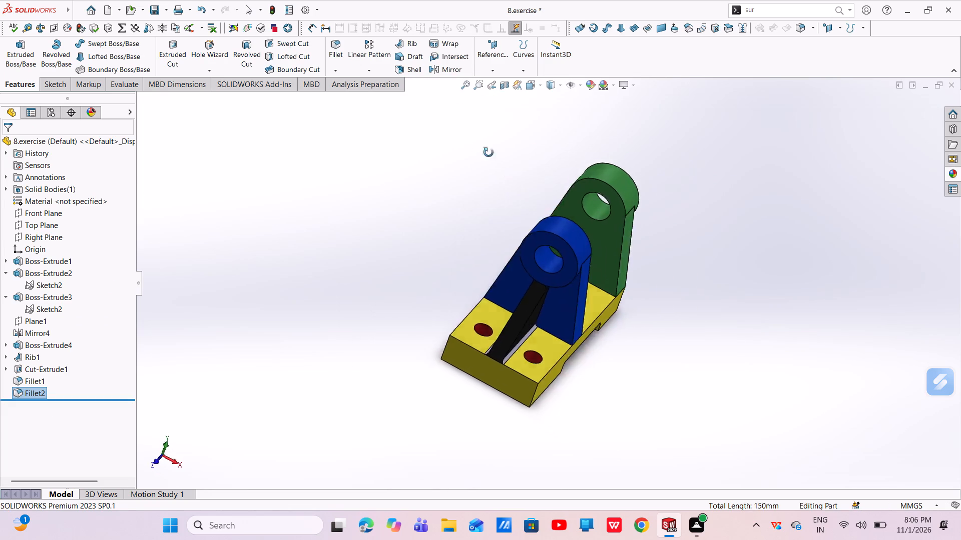
{"action": "middle_click_drag", "start_coordinate": [489, 152], "coordinate": [402, 113]}
{"action": "scroll", "coordinate": [777, 368], "scroll_direction": "down", "scroll_amount": 4}
{"action": "scroll", "coordinate": [731, 329], "scroll_direction": "up", "scroll_amount": 6}
{"action": "scroll", "coordinate": [543, 273], "scroll_direction": "down", "scroll_amount": 4}
{"action": "middle_click_drag", "start_coordinate": [543, 263], "coordinate": [477, 192]}
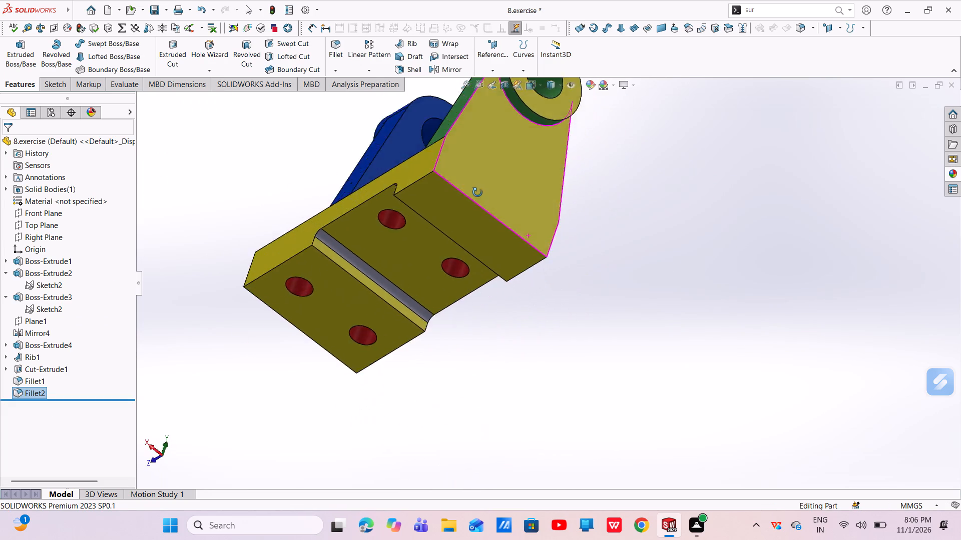
{"action": "middle_click_drag", "start_coordinate": [477, 192], "coordinate": [508, 226]}
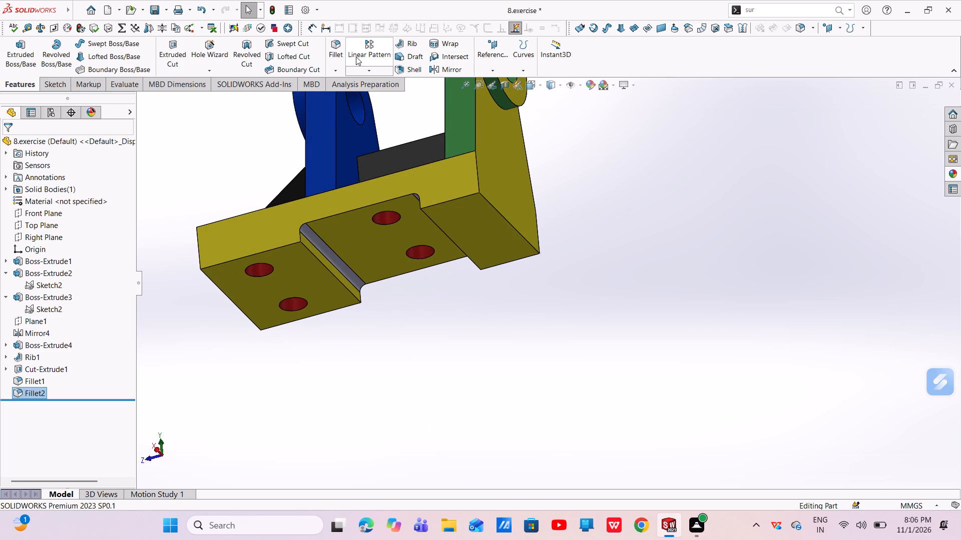
{"action": "left_click", "coordinate": [341, 47]}
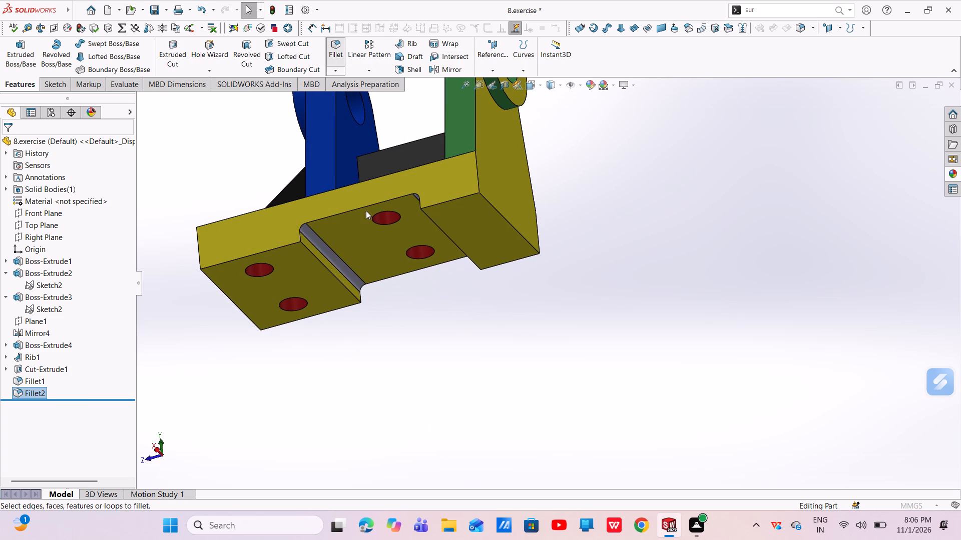
{"action": "scroll", "coordinate": [342, 239], "scroll_direction": "down", "scroll_amount": 4}
{"action": "left_click", "coordinate": [313, 276]}
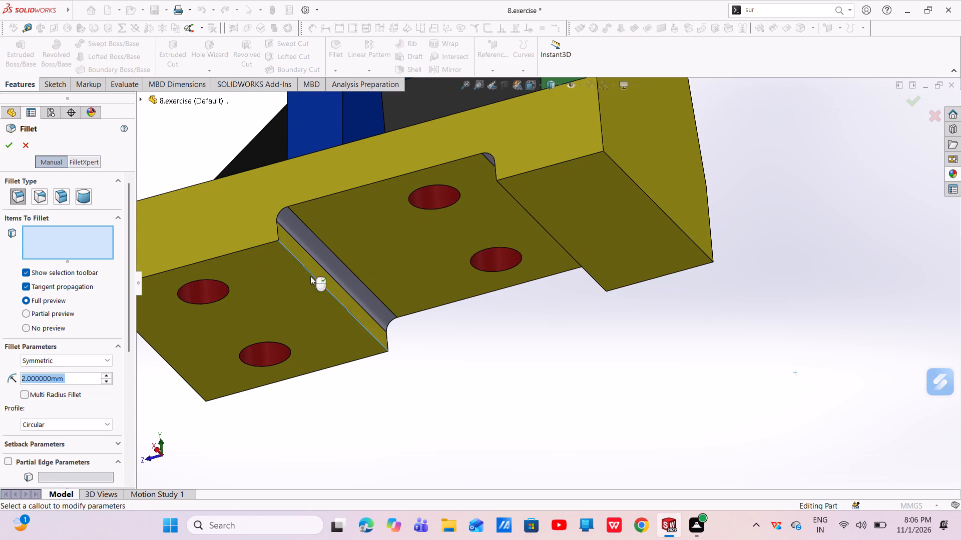
{"action": "middle_click_drag", "start_coordinate": [538, 297], "coordinate": [595, 261]}
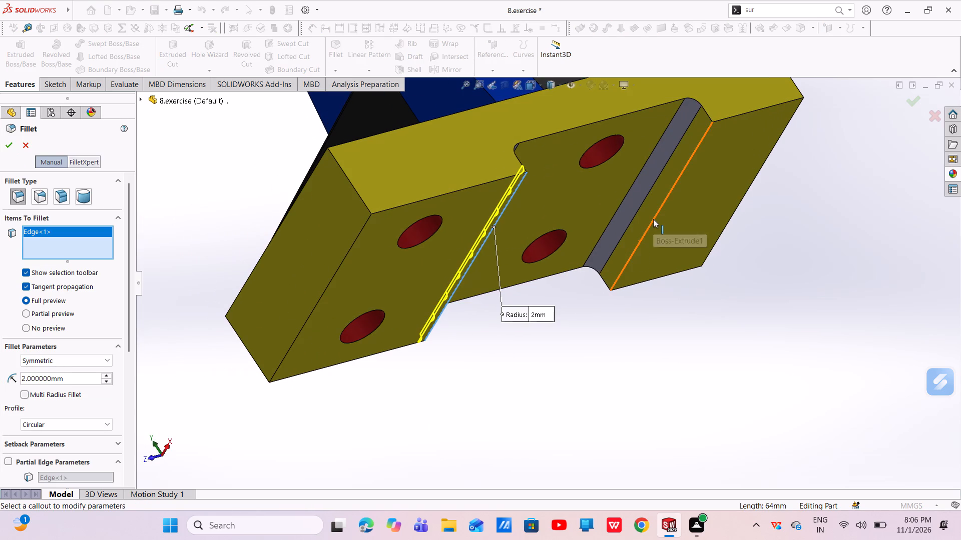
{"action": "left_click", "coordinate": [654, 219]}
{"action": "right_click", "coordinate": [654, 219]}
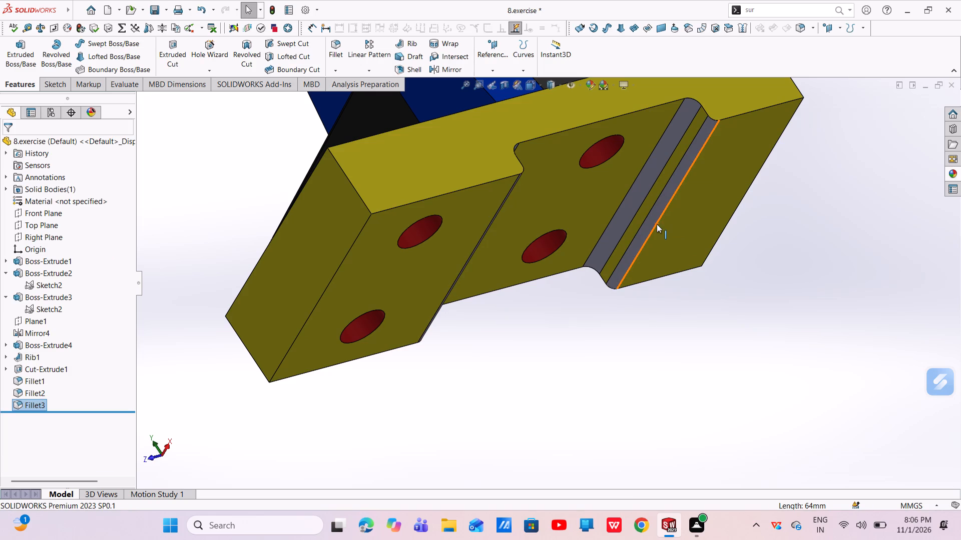
Examine the filleted bracket from all around, including the notch fillets underneath and the fillets along the ribs.
{"action": "middle_click_drag", "start_coordinate": [653, 221], "coordinate": [588, 146]}
{"action": "scroll", "coordinate": [478, 211], "scroll_direction": "down", "scroll_amount": 2}
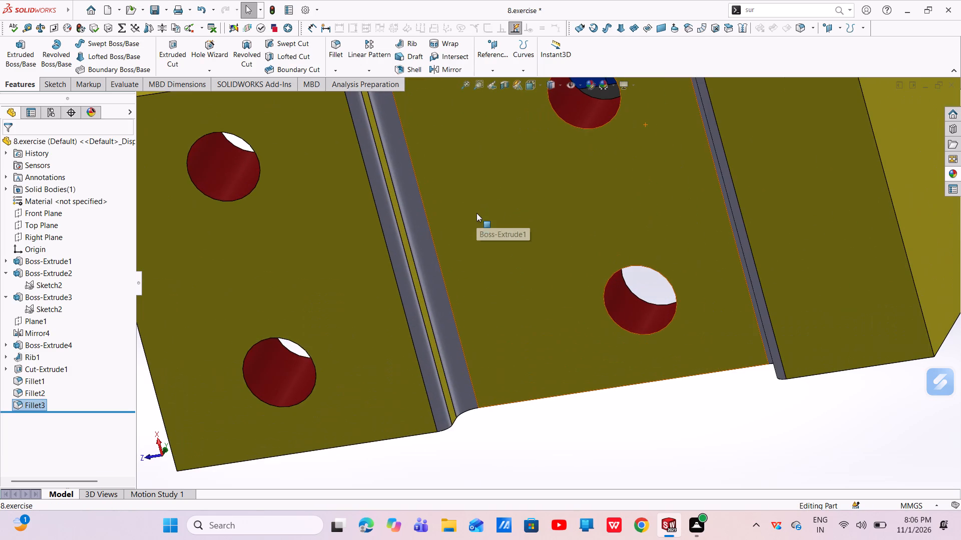
{"action": "scroll", "coordinate": [475, 224], "scroll_direction": "up", "scroll_amount": 3}
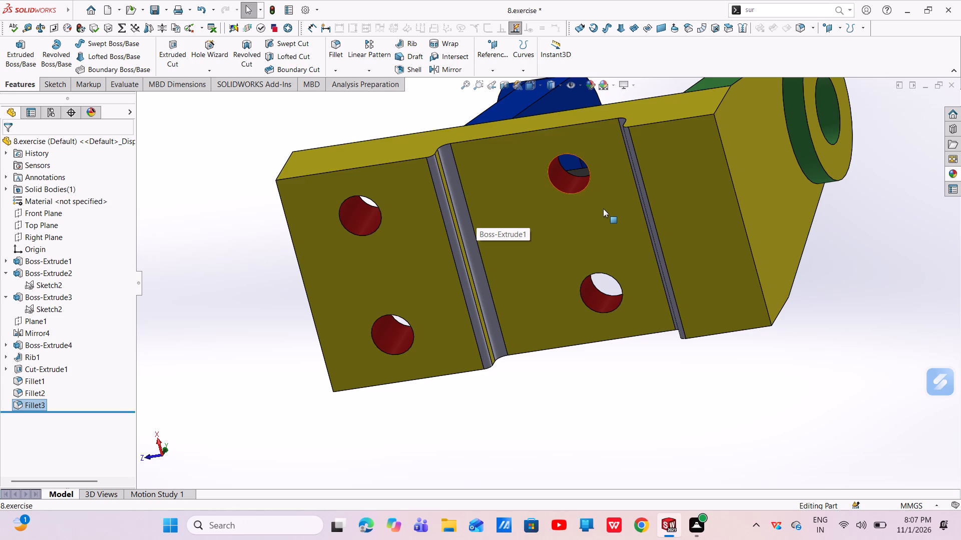
{"action": "scroll", "coordinate": [559, 202], "scroll_direction": "up", "scroll_amount": 3}
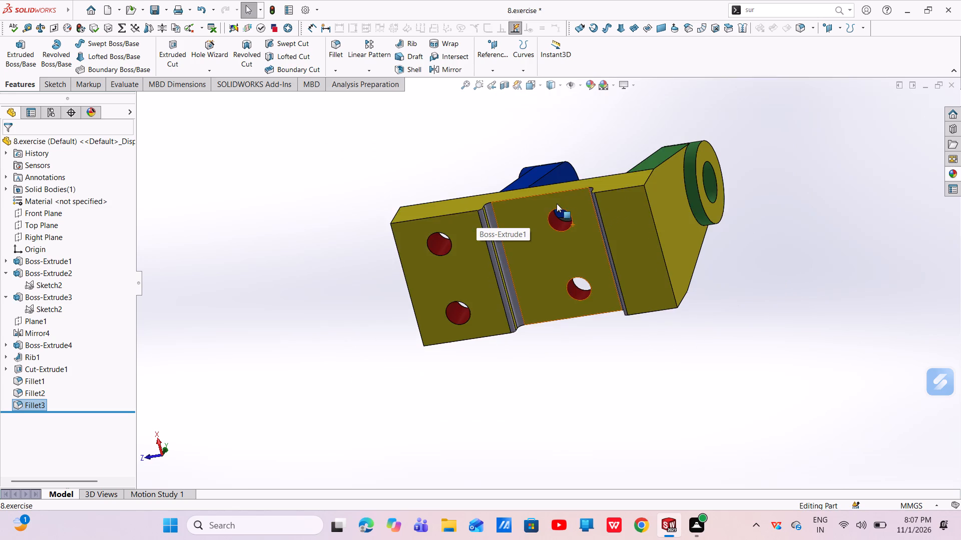
{"action": "middle_click_drag", "start_coordinate": [557, 203], "coordinate": [582, 459]}
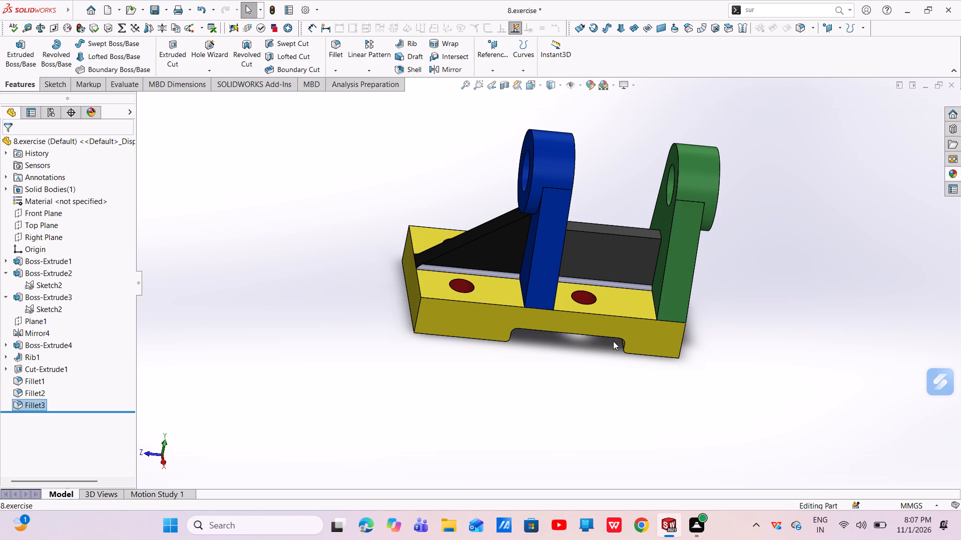
{"action": "scroll", "coordinate": [583, 265], "scroll_direction": "up", "scroll_amount": 1}
{"action": "scroll", "coordinate": [583, 265], "scroll_direction": "down", "scroll_amount": 5}
{"action": "scroll", "coordinate": [582, 267], "scroll_direction": "up", "scroll_amount": 2}
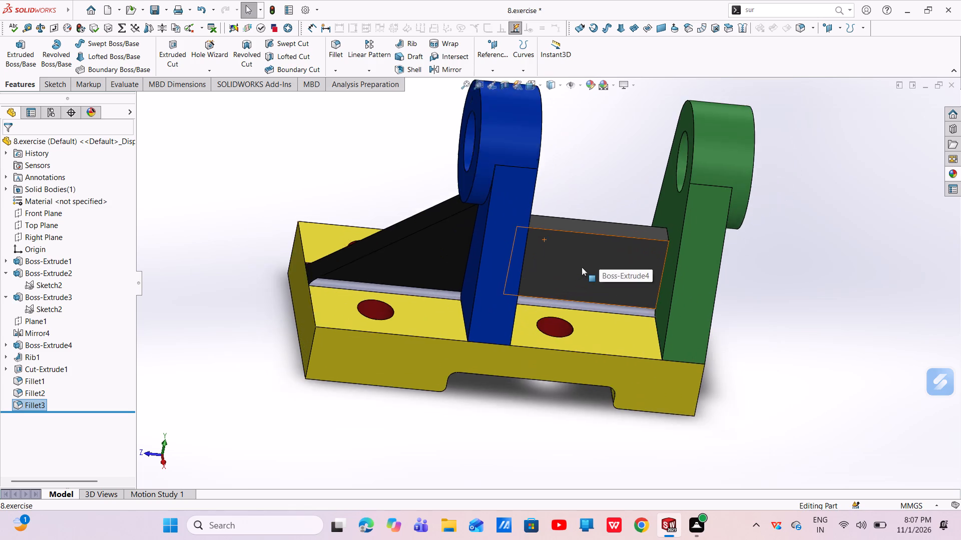
{"action": "scroll", "coordinate": [582, 267], "scroll_direction": "up", "scroll_amount": 2}
{"action": "middle_click_drag", "start_coordinate": [397, 310], "coordinate": [517, 366]}
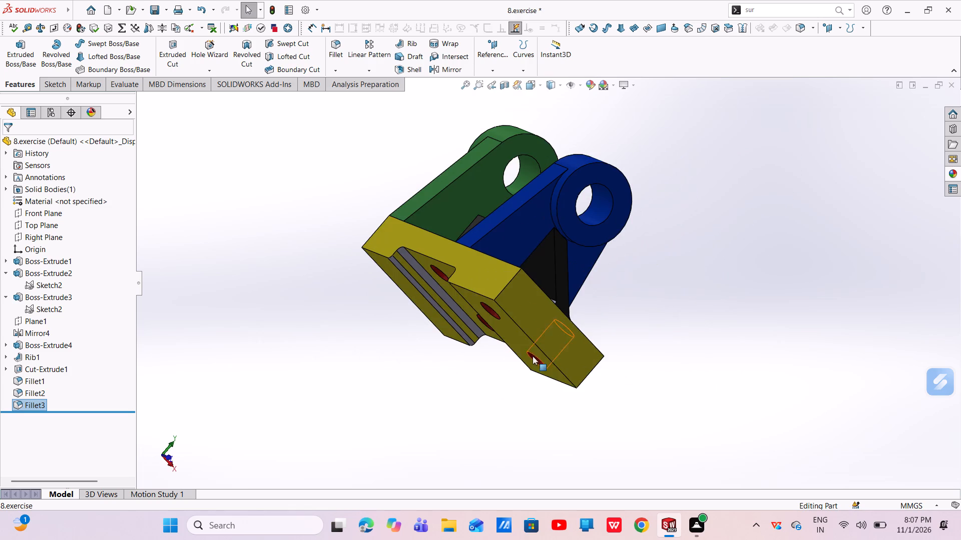
{"action": "middle_click_drag", "start_coordinate": [545, 346], "coordinate": [663, 306]}
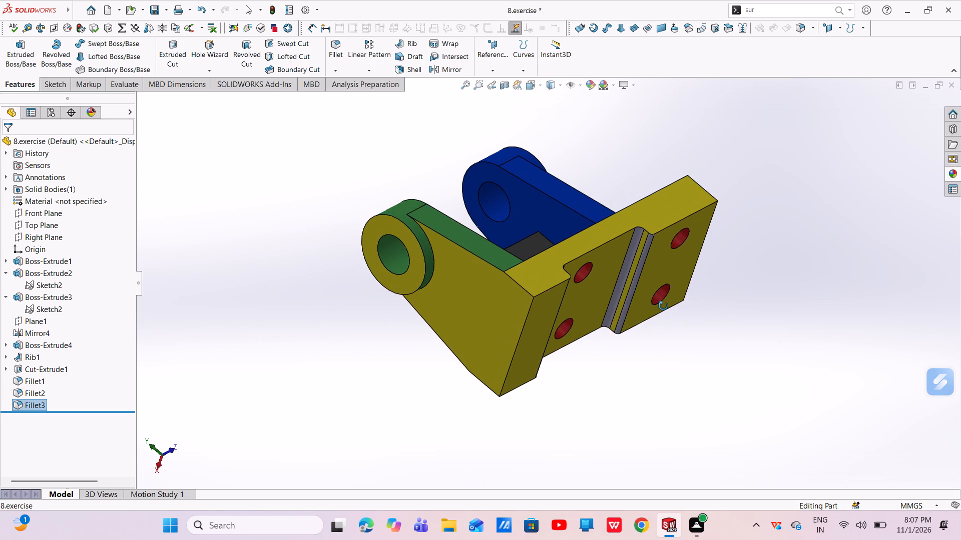
{"action": "middle_click_drag", "start_coordinate": [663, 306], "coordinate": [474, 308]}
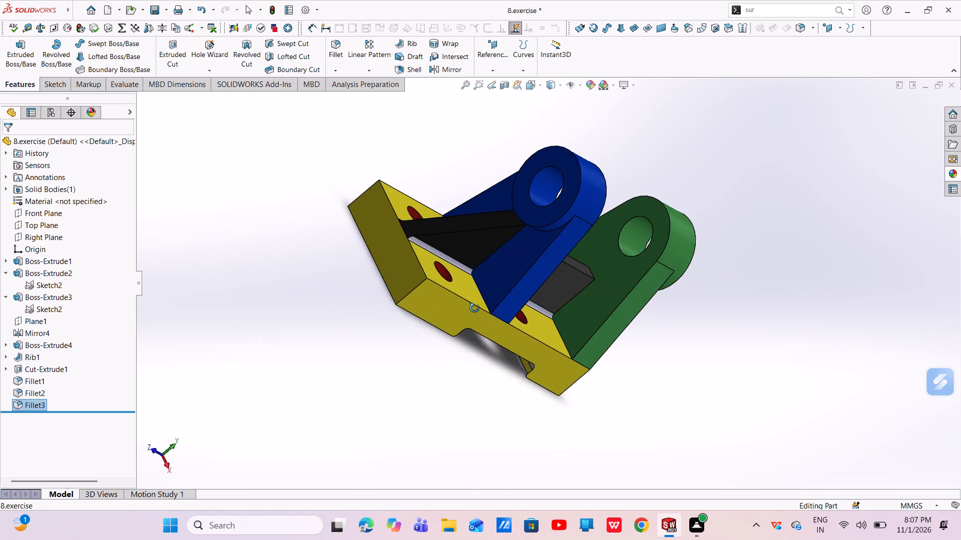
{"action": "middle_click_drag", "start_coordinate": [474, 308], "coordinate": [598, 481]}
{"action": "middle_click_drag", "start_coordinate": [558, 162], "coordinate": [528, 210]}
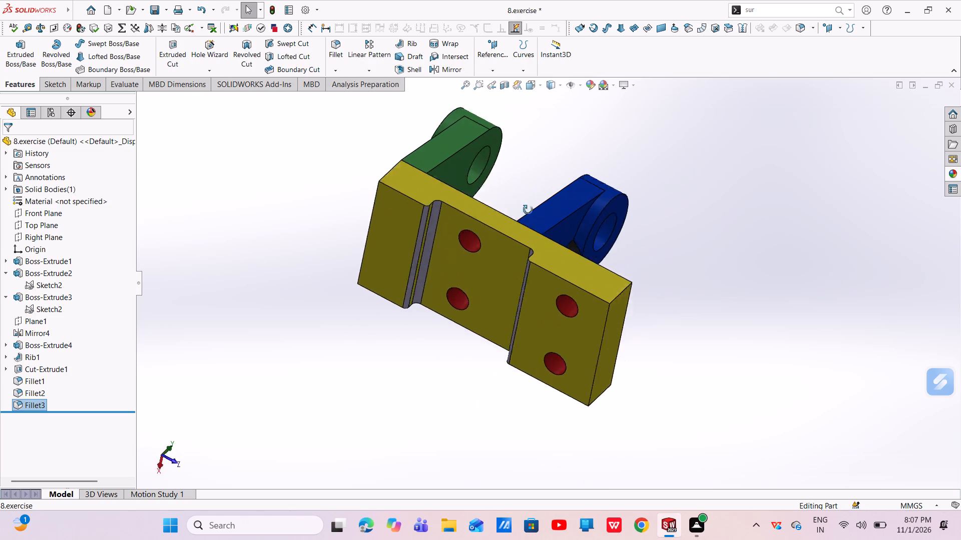
Fillet the two long bottom edges at the opposite ends of the base with a 2 mm radius.
{"action": "middle_click_drag", "start_coordinate": [528, 210], "coordinate": [463, 285]}
{"action": "scroll", "coordinate": [569, 394], "scroll_direction": "up", "scroll_amount": 3}
{"action": "middle_click_drag", "start_coordinate": [565, 359], "coordinate": [528, 313]}
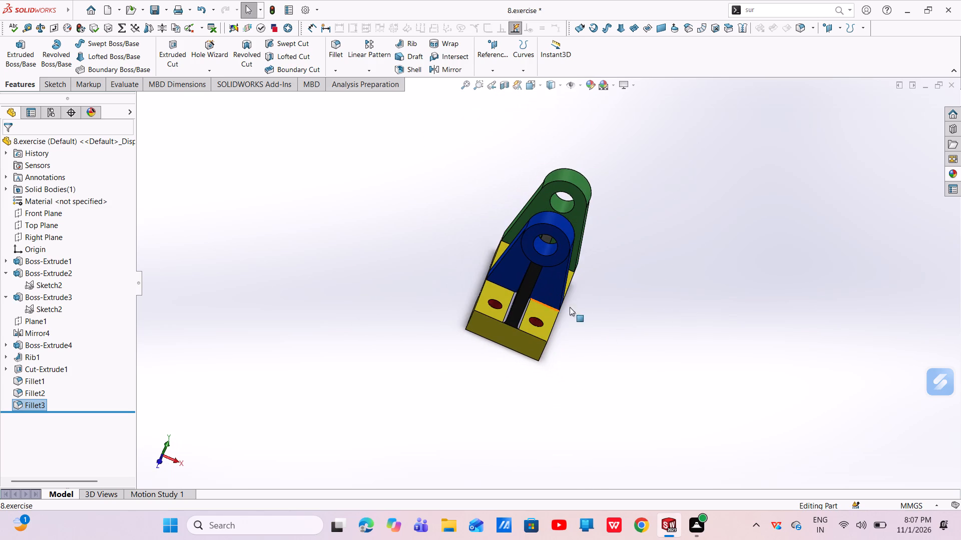
{"action": "left_click", "coordinate": [340, 41]}
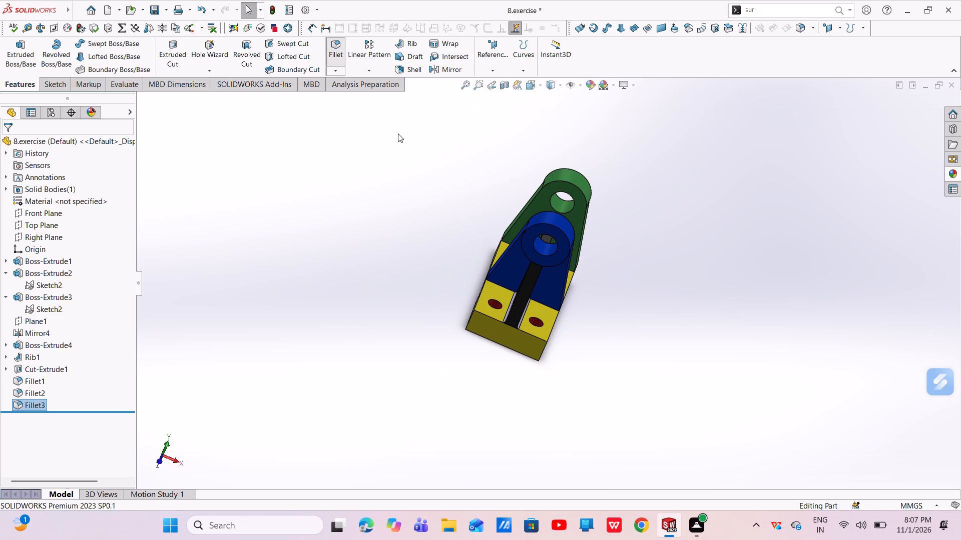
{"action": "scroll", "coordinate": [497, 344], "scroll_direction": "down", "scroll_amount": 5}
{"action": "middle_click_drag", "start_coordinate": [519, 333], "coordinate": [533, 237]}
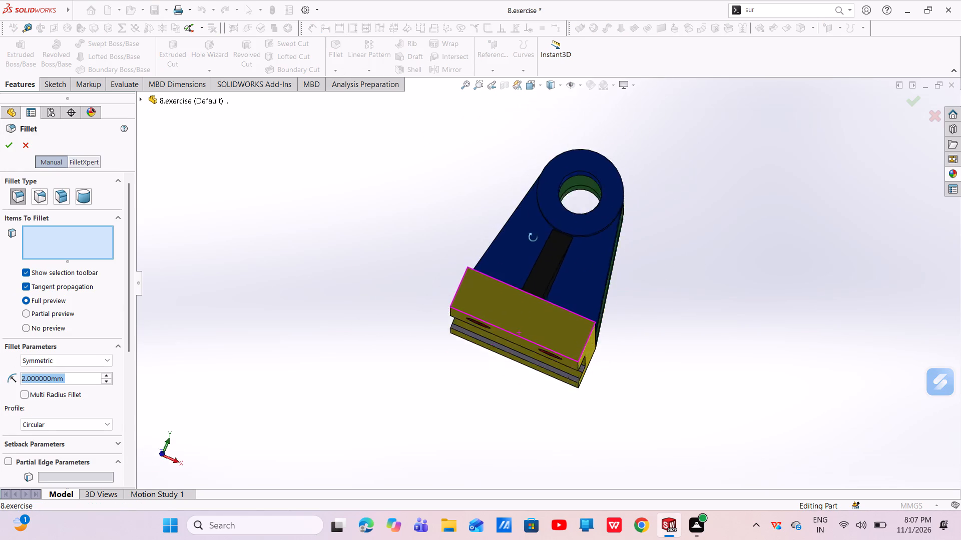
{"action": "middle_click_drag", "start_coordinate": [533, 237], "coordinate": [546, 202]}
{"action": "left_click", "coordinate": [509, 331]}
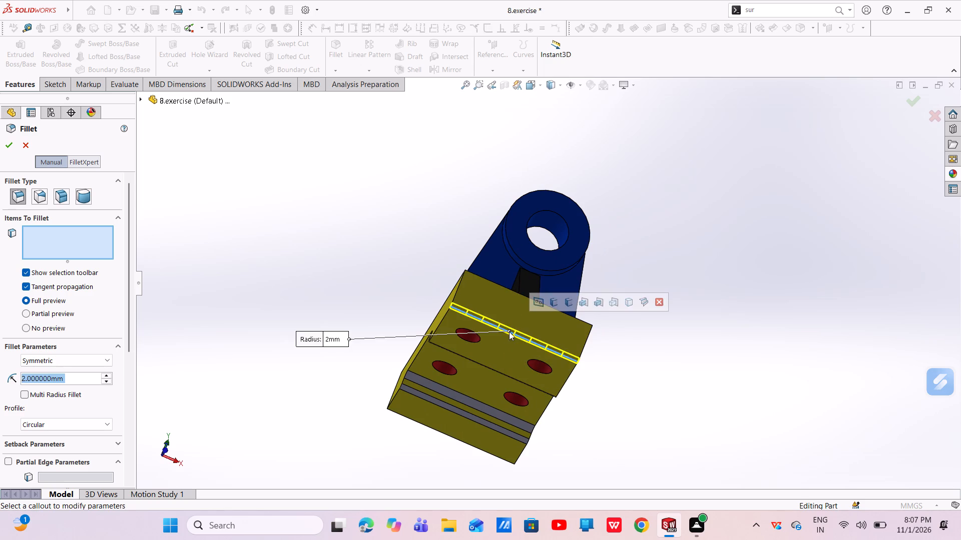
{"action": "scroll", "coordinate": [506, 345], "scroll_direction": "up", "scroll_amount": 4}
{"action": "scroll", "coordinate": [512, 347], "scroll_direction": "down", "scroll_amount": 5}
{"action": "middle_click", "coordinate": [514, 347]}
{"action": "scroll", "coordinate": [517, 342], "scroll_direction": "down", "scroll_amount": 5}
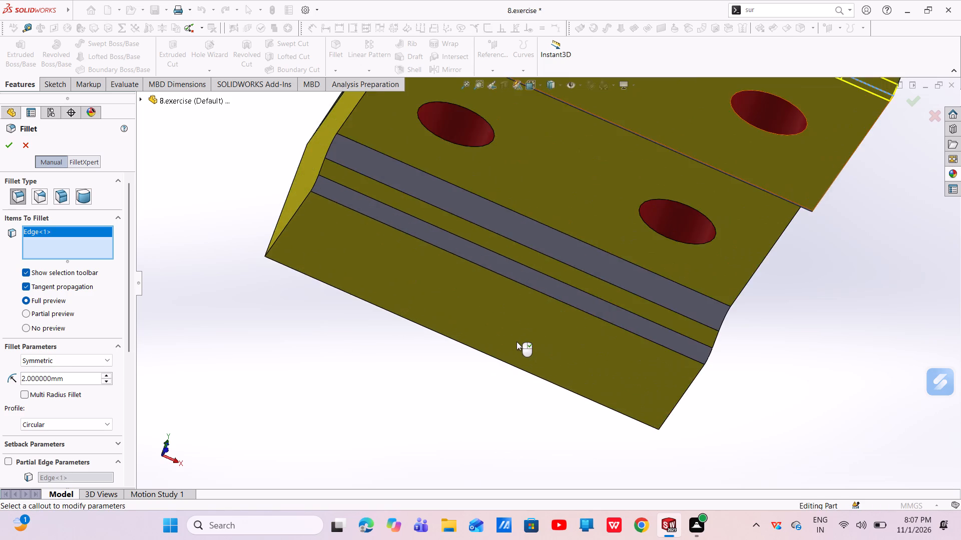
{"action": "middle_click_drag", "start_coordinate": [517, 341], "coordinate": [596, 221]}
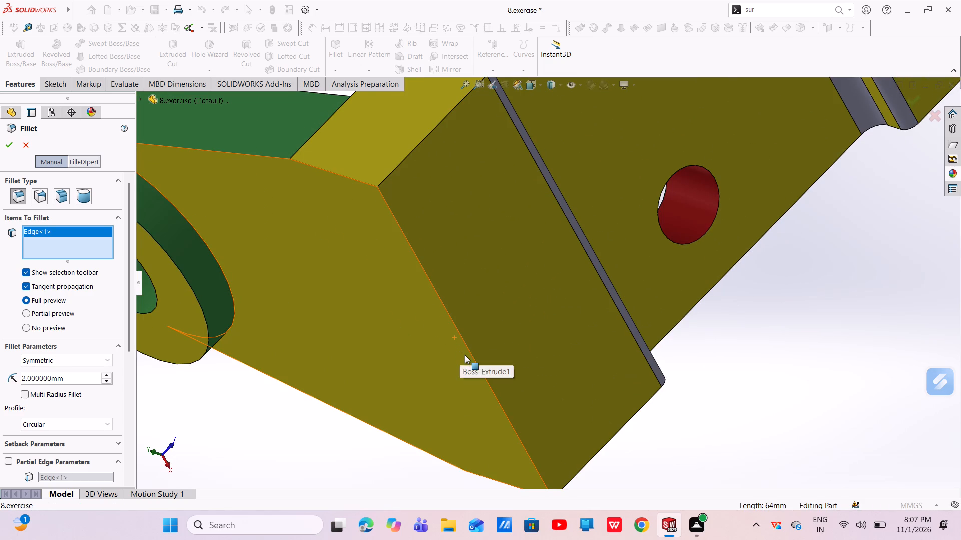
{"action": "left_click", "coordinate": [475, 361]}
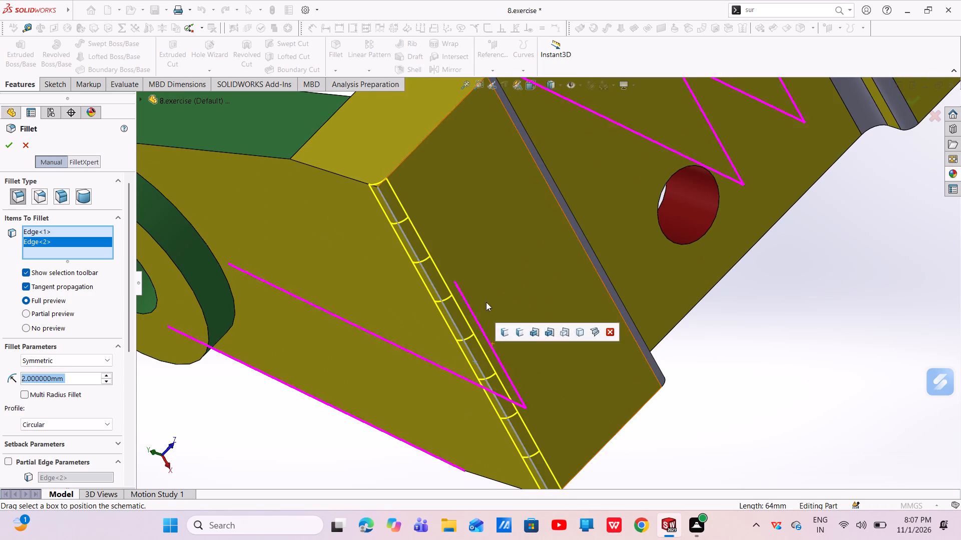
{"action": "left_click", "coordinate": [2, 142]}
Examine the base's underside, end edges and notch to check the fillets and look for edges still to fillet.
{"action": "scroll", "coordinate": [442, 280], "scroll_direction": "up", "scroll_amount": 5}
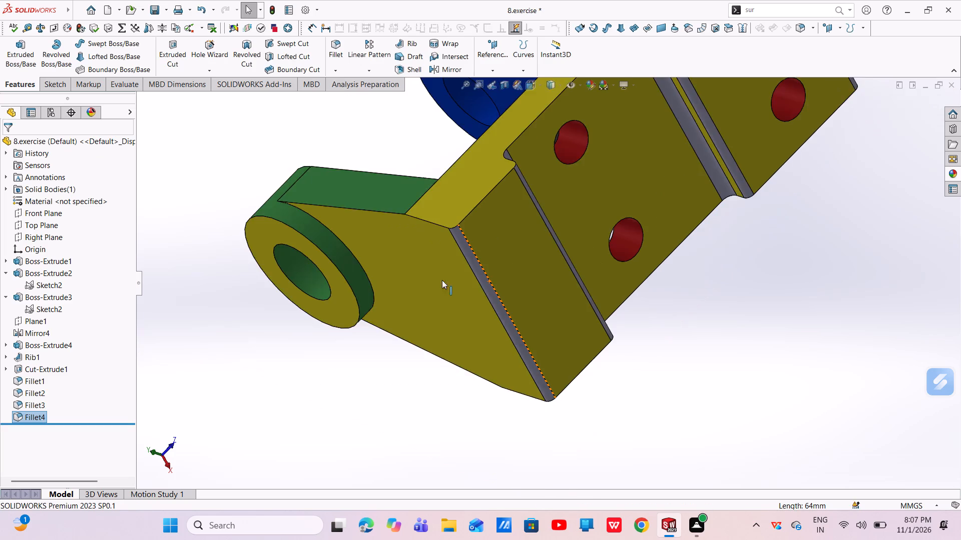
{"action": "scroll", "coordinate": [524, 278], "scroll_direction": "up", "scroll_amount": 4}
{"action": "middle_click_drag", "start_coordinate": [644, 259], "coordinate": [570, 379]}
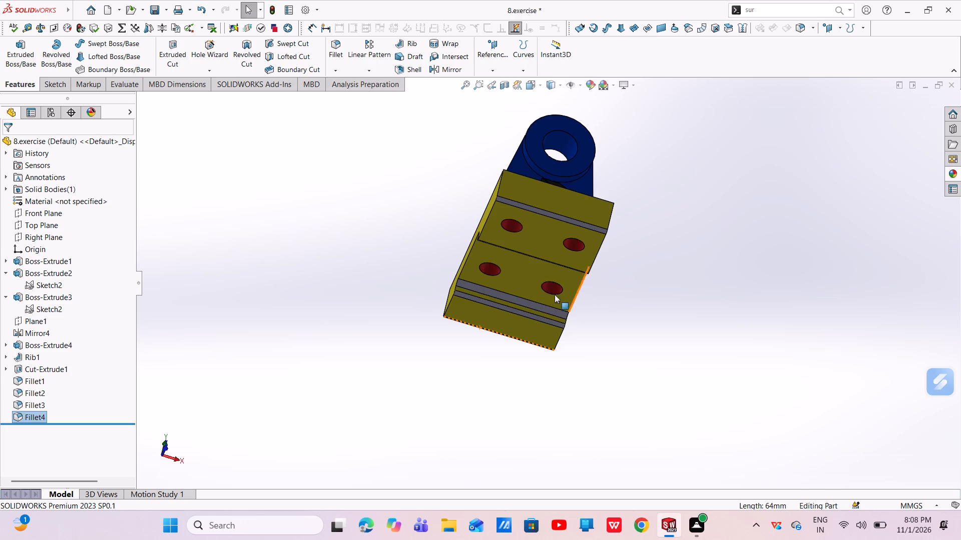
{"action": "scroll", "coordinate": [513, 310], "scroll_direction": "down", "scroll_amount": 5}
{"action": "middle_click_drag", "start_coordinate": [537, 291], "coordinate": [529, 378]}
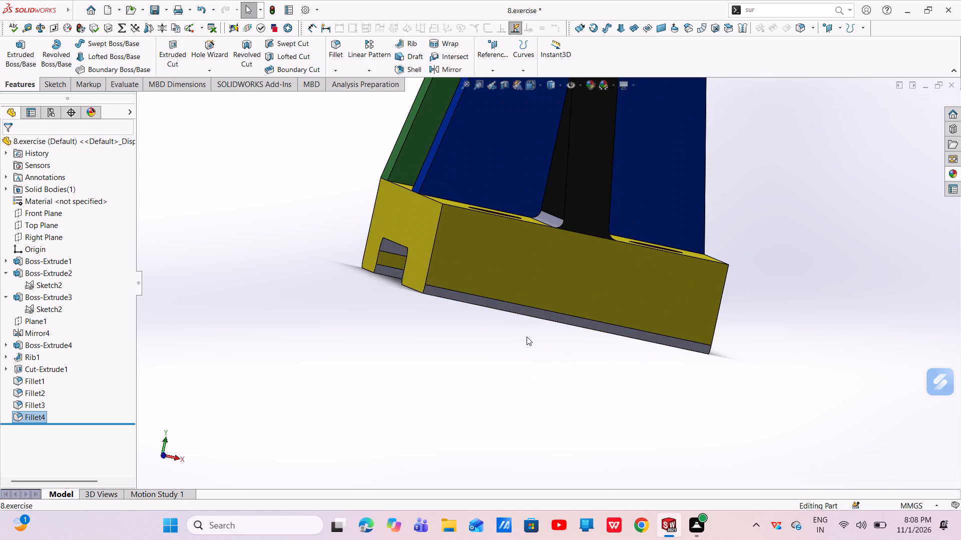
{"action": "middle_click_drag", "start_coordinate": [557, 307], "coordinate": [671, 241]}
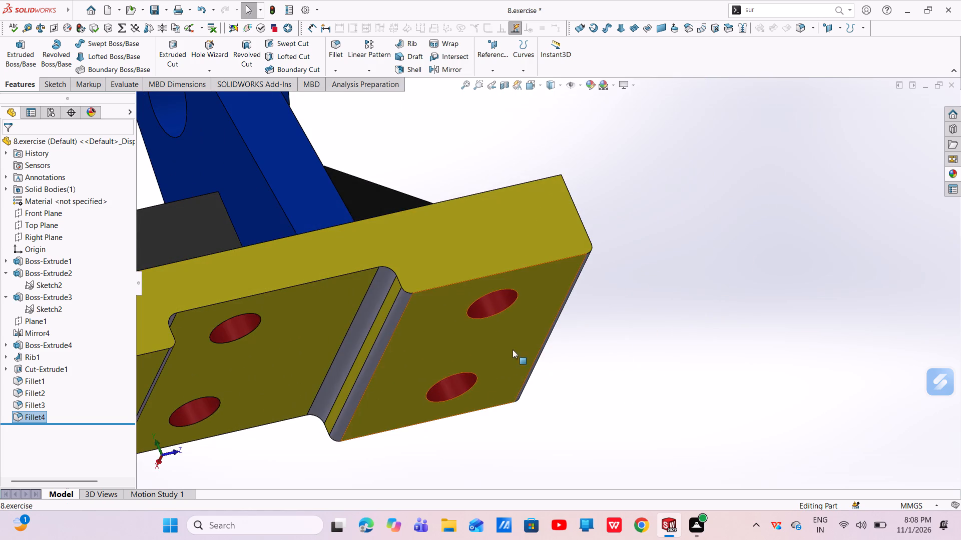
{"action": "scroll", "coordinate": [455, 361], "scroll_direction": "up", "scroll_amount": 3}
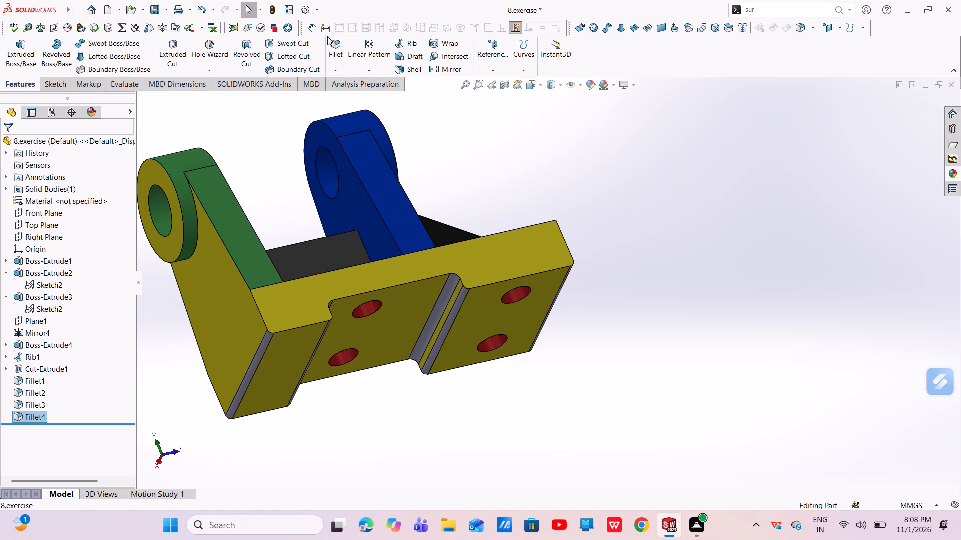
{"action": "left_click", "coordinate": [332, 42]}
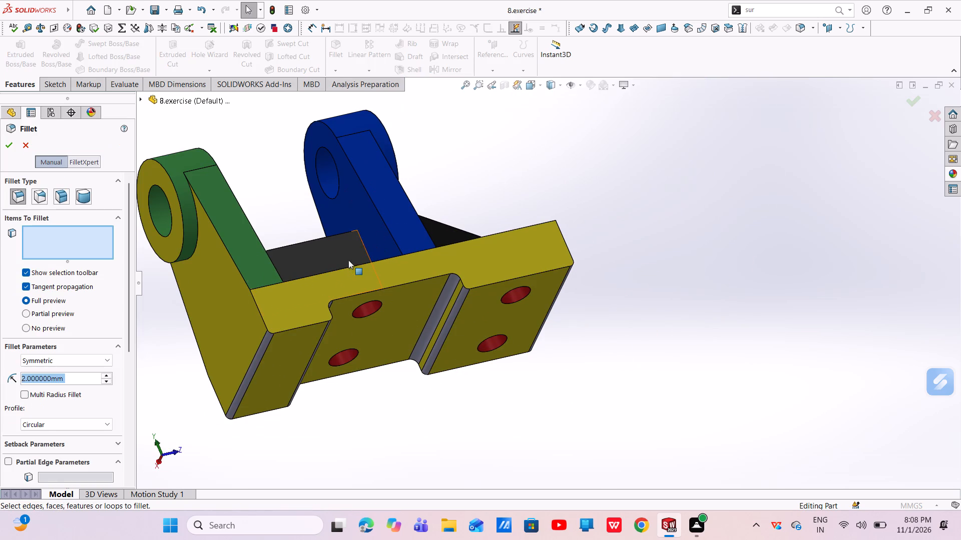
{"action": "left_click", "coordinate": [23, 142]}
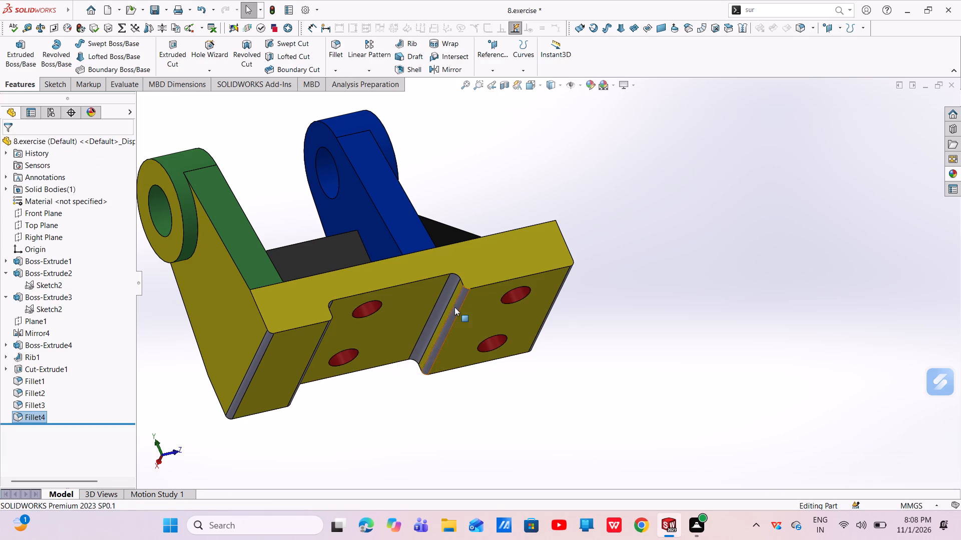
Apply black medium gloss plastic to the four notch fillet faces and the bottom end fillet below the green lug.
{"action": "left_click", "coordinate": [452, 286]}
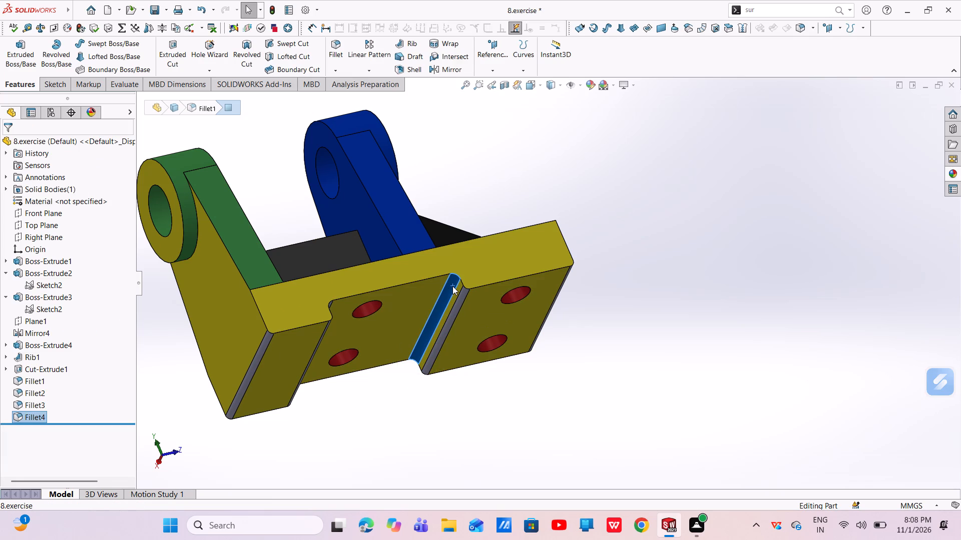
{"action": "left_click", "coordinate": [458, 307], "text": "ctrl"}
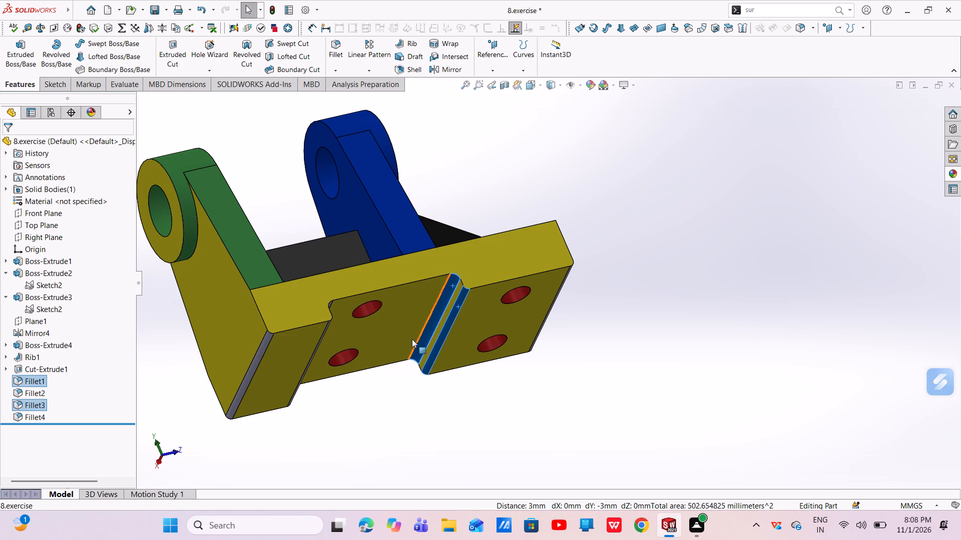
{"action": "middle_click_drag", "start_coordinate": [407, 340], "coordinate": [350, 283]}
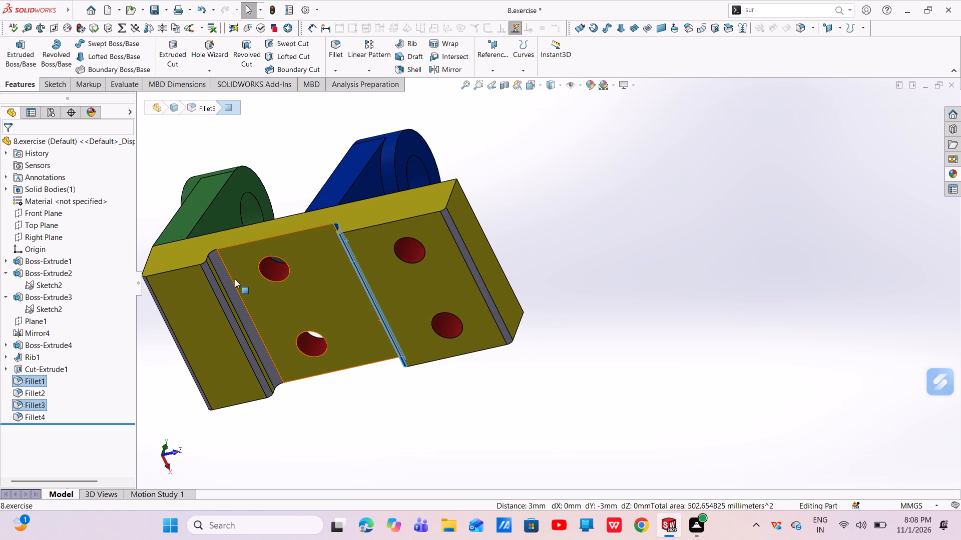
{"action": "left_click", "coordinate": [219, 264], "text": "ctrl"}
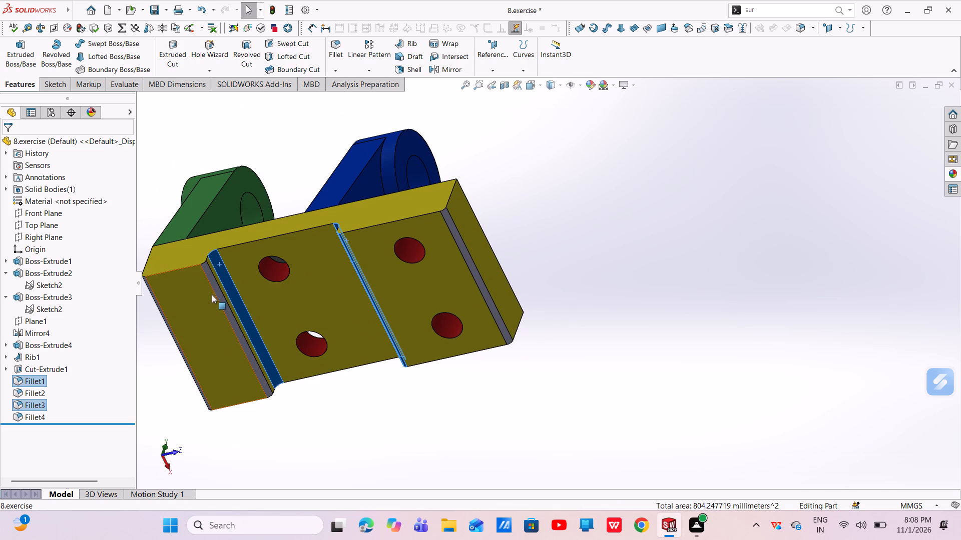
{"action": "left_click", "coordinate": [223, 296], "text": "ctrl"}
{"action": "scroll", "coordinate": [229, 306], "scroll_direction": "up", "scroll_amount": 3}
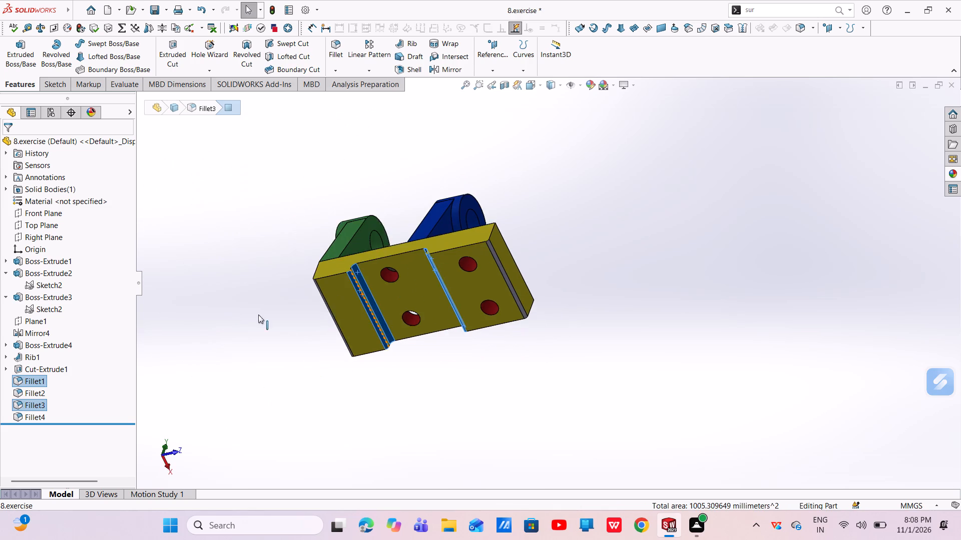
{"action": "middle_click_drag", "start_coordinate": [442, 344], "coordinate": [559, 444]}
{"action": "scroll", "coordinate": [442, 349], "scroll_direction": "down", "scroll_amount": 5}
{"action": "middle_click_drag", "start_coordinate": [424, 348], "coordinate": [424, 347], "text": "ctrl"}
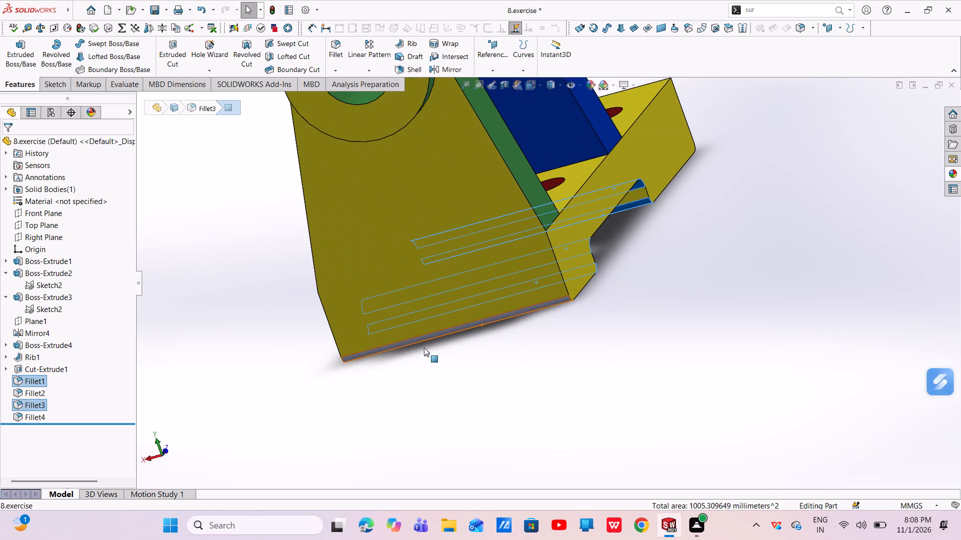
{"action": "middle_click_drag", "start_coordinate": [424, 347], "coordinate": [428, 292], "text": "ctrl"}
{"action": "middle_click_drag", "start_coordinate": [438, 287], "coordinate": [455, 198]}
{"action": "scroll", "coordinate": [414, 287], "scroll_direction": "down", "scroll_amount": 5, "text": "ctrl"}
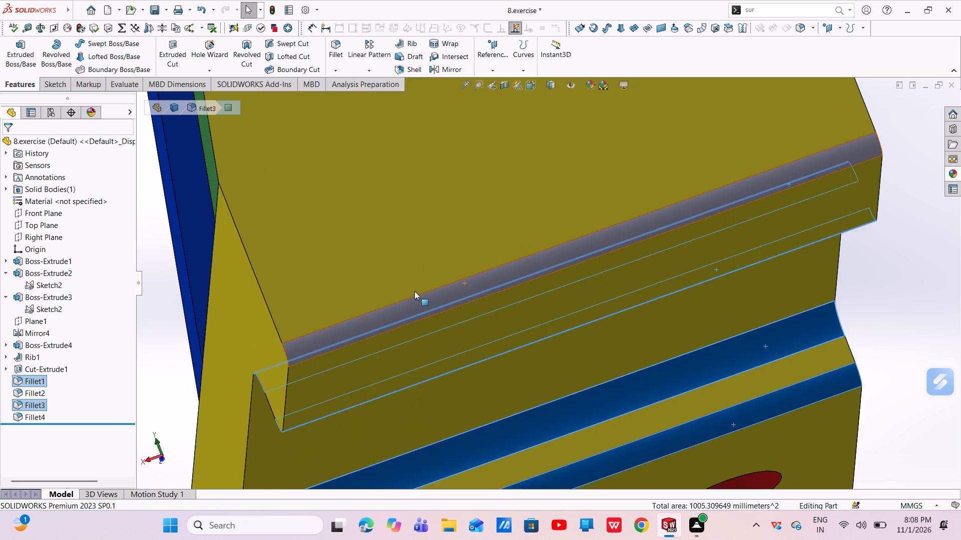
{"action": "middle_click_drag", "start_coordinate": [414, 291], "coordinate": [406, 246]}
{"action": "left_click", "coordinate": [412, 312], "text": "ctrl"}
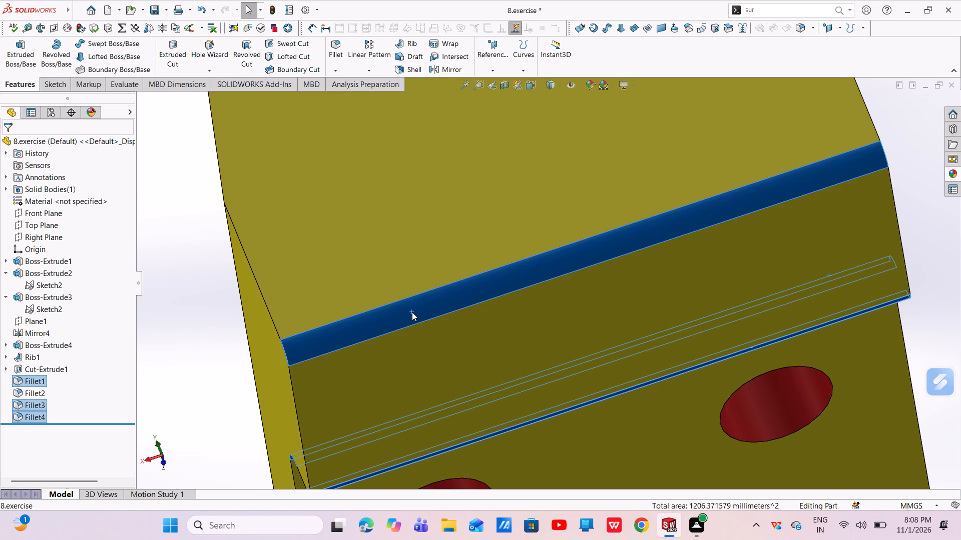
{"action": "left_click", "coordinate": [954, 176]}
{"action": "double_click", "coordinate": [863, 358]}
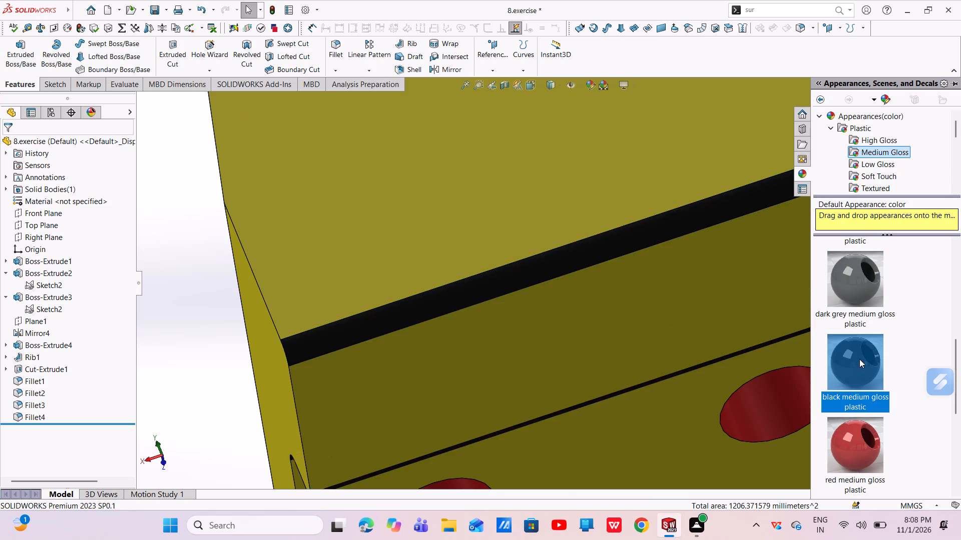
{"action": "scroll", "coordinate": [617, 337], "scroll_direction": "up", "scroll_amount": 8}
{"action": "middle_click_drag", "start_coordinate": [702, 265], "coordinate": [688, 292]}
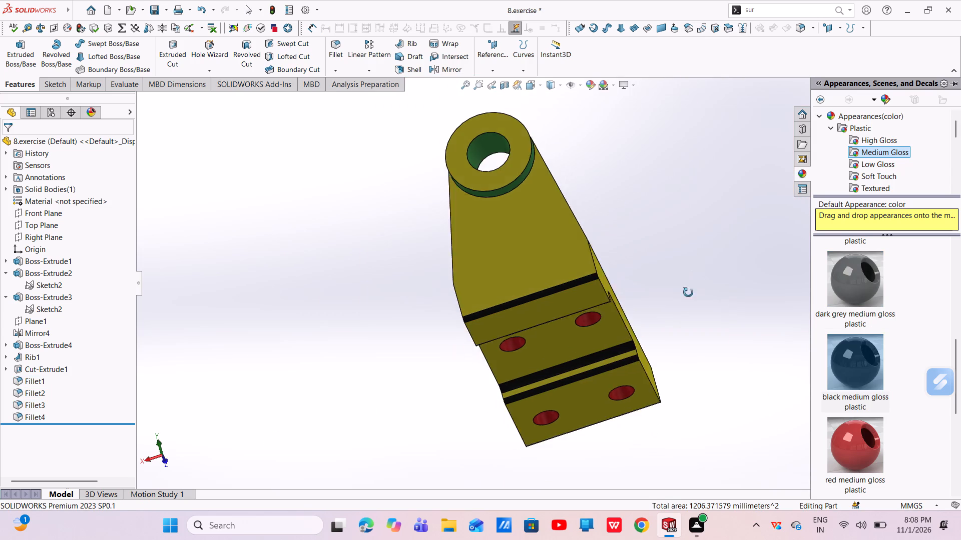
{"action": "middle_click_drag", "start_coordinate": [688, 292], "coordinate": [650, 363]}
{"action": "key", "text": "Escape"}
{"action": "key", "text": "grave"}
{"action": "key", "text": "Escape"}
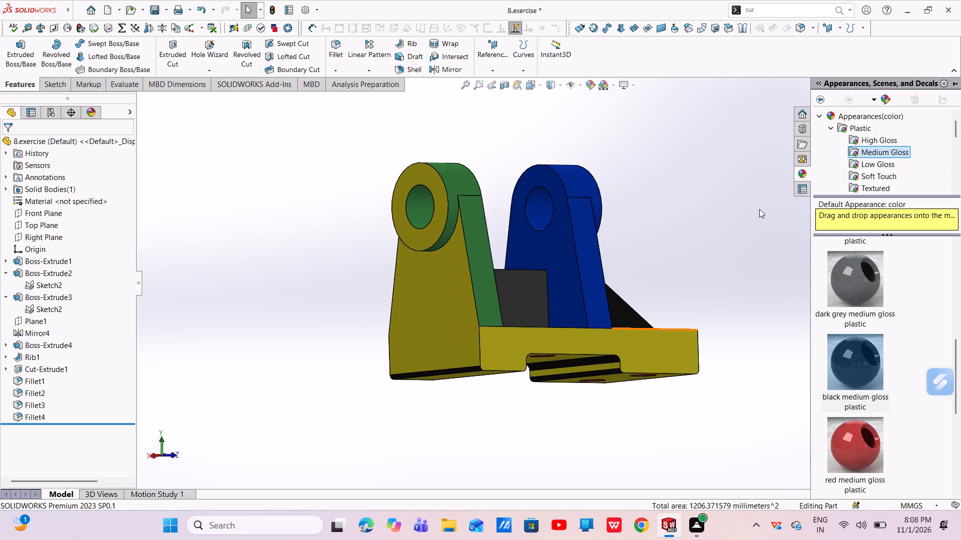
{"action": "left_click", "coordinate": [756, 134]}
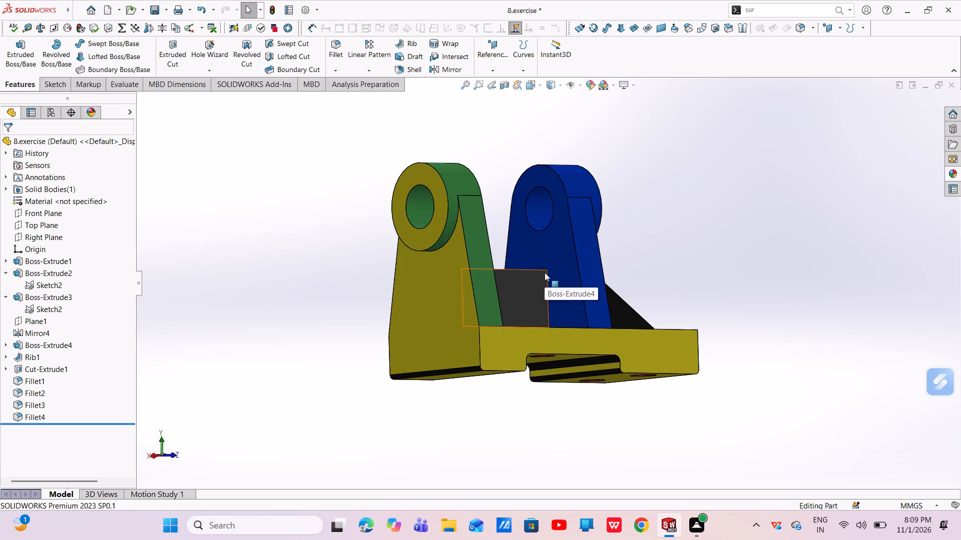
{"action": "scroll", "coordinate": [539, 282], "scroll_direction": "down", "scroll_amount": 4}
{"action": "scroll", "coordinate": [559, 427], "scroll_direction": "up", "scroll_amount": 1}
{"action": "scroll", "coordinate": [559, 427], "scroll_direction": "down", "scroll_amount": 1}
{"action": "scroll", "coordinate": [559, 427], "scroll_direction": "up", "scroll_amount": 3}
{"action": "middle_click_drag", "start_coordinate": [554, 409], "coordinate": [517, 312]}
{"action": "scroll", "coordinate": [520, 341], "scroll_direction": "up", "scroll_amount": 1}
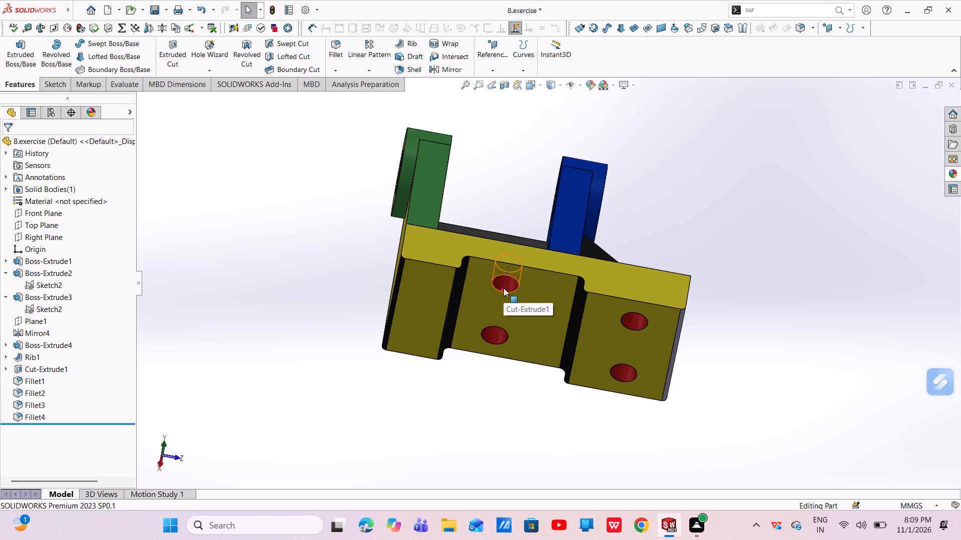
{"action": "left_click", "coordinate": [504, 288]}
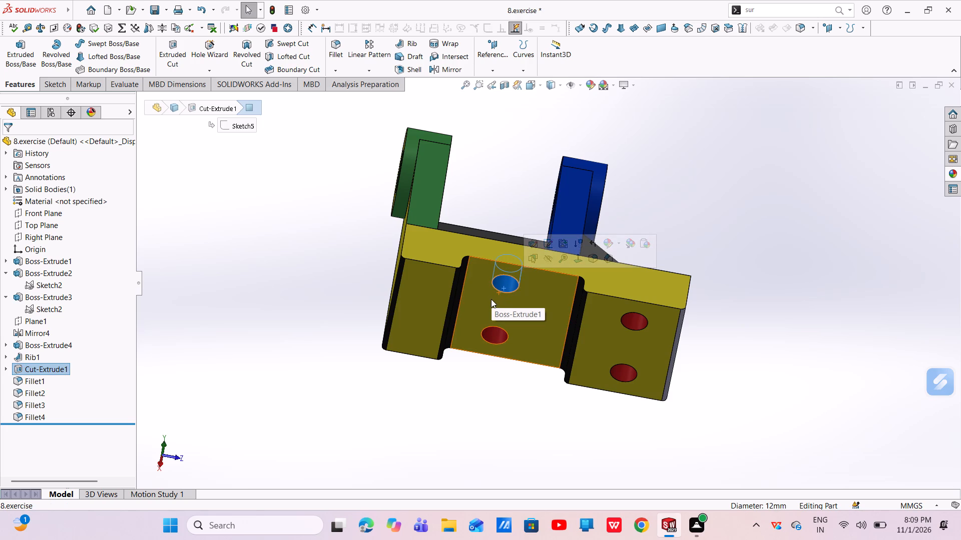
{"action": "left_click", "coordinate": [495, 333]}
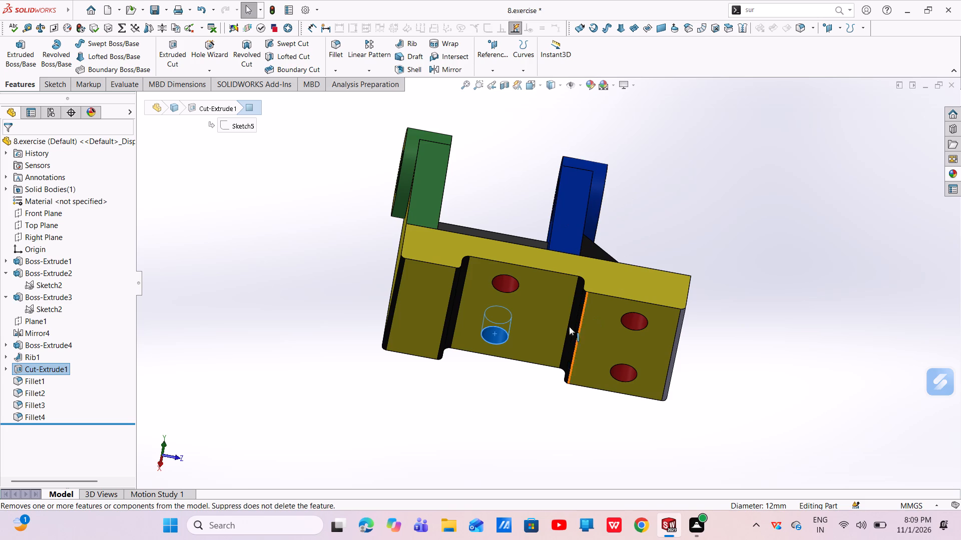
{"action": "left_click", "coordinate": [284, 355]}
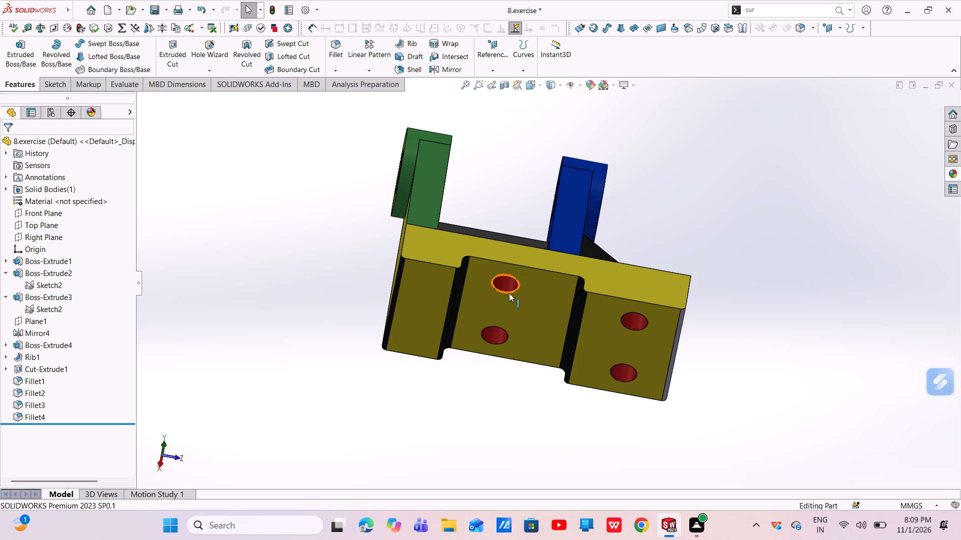
Apply black medium gloss plastic to the cylindrical faces of the four 12 mm holes in the base.
{"action": "left_click", "coordinate": [506, 289]}
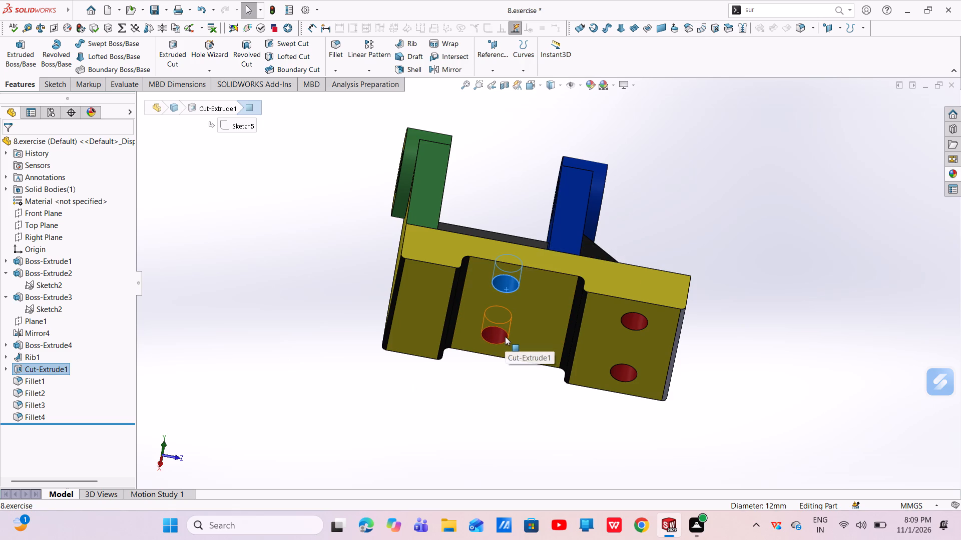
{"action": "left_click", "coordinate": [497, 334], "text": "ctrl"}
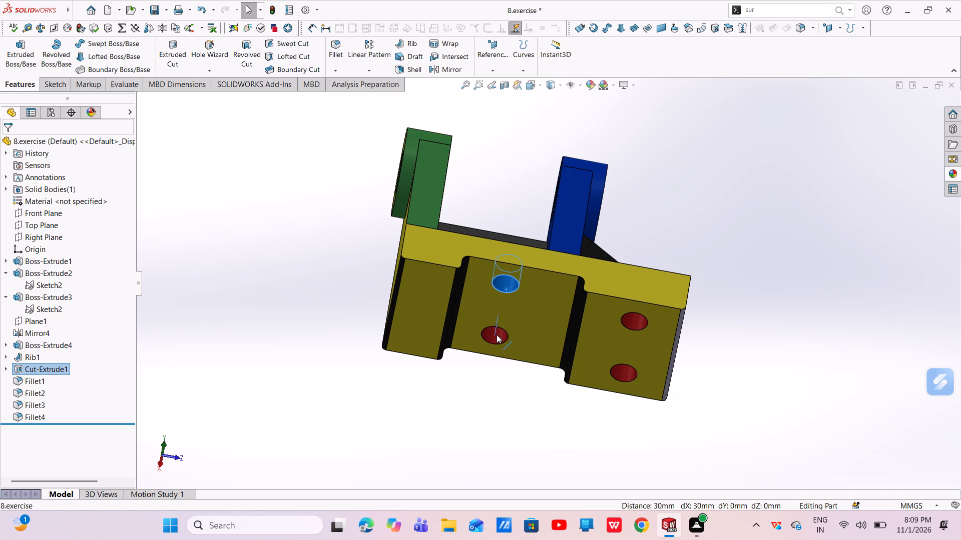
{"action": "left_click", "coordinate": [502, 341], "text": "ctrl"}
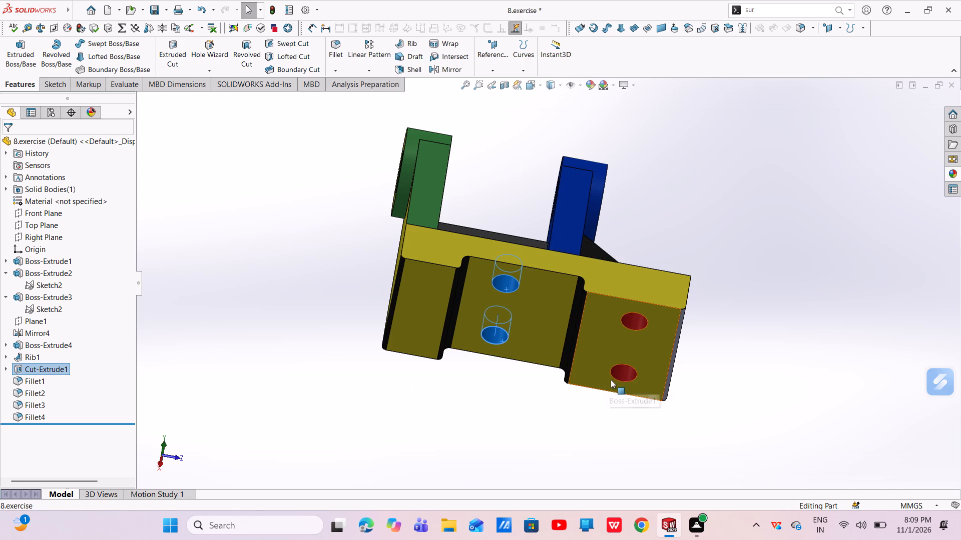
{"action": "left_click", "coordinate": [618, 376], "text": "ctrl"}
{"action": "left_click", "coordinate": [635, 320], "text": "ctrl"}
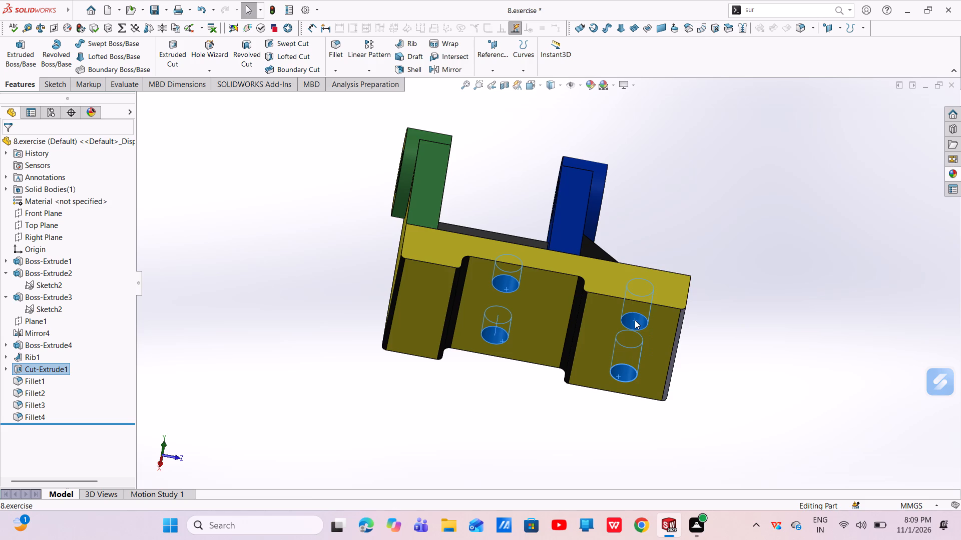
{"action": "left_click", "coordinate": [953, 175]}
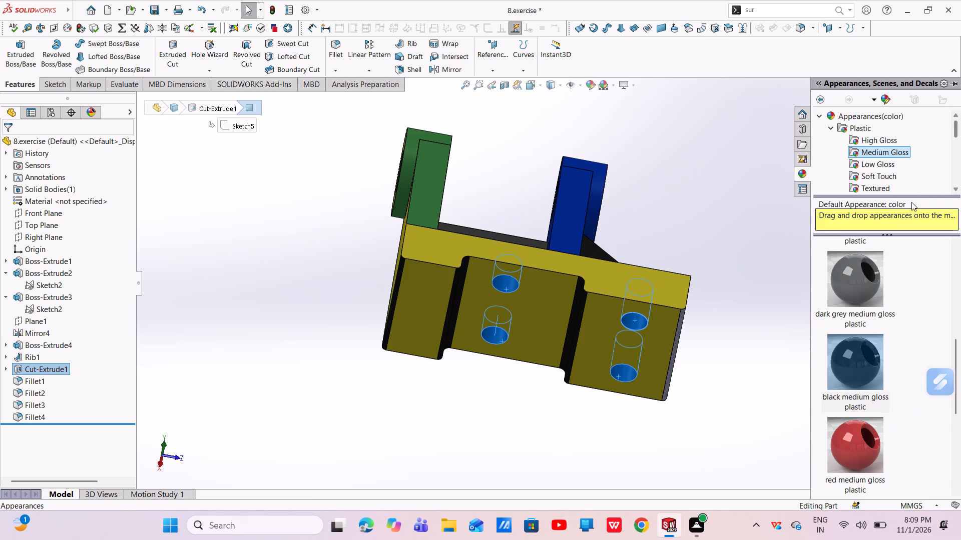
{"action": "double_click", "coordinate": [864, 361]}
{"action": "scroll", "coordinate": [771, 364], "scroll_direction": "up", "scroll_amount": 3}
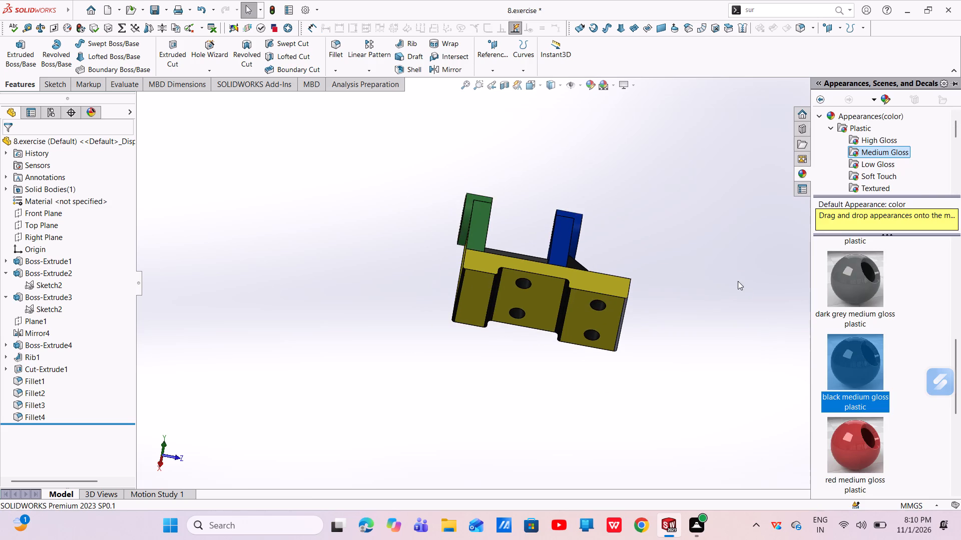
{"action": "middle_click_drag", "start_coordinate": [737, 281], "coordinate": [629, 460]}
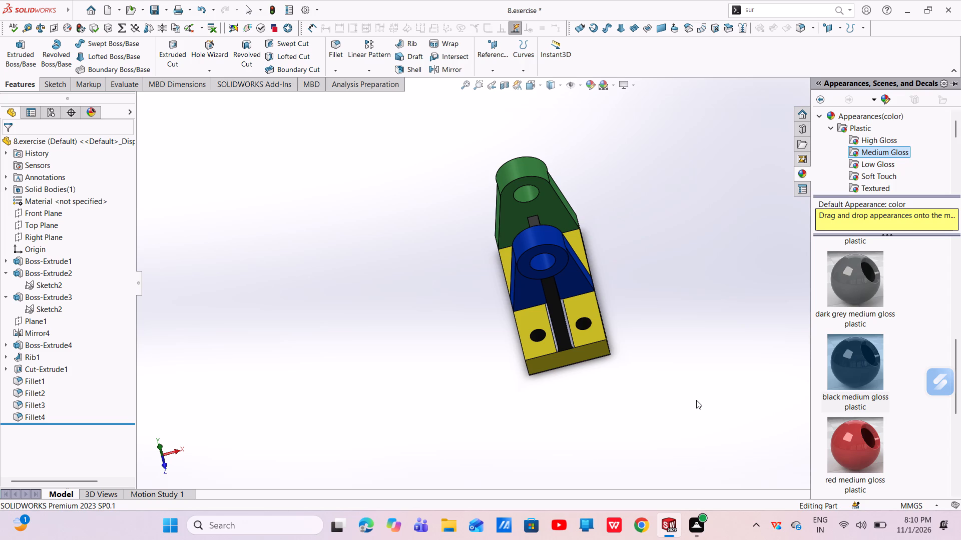
{"action": "left_click", "coordinate": [670, 248]}
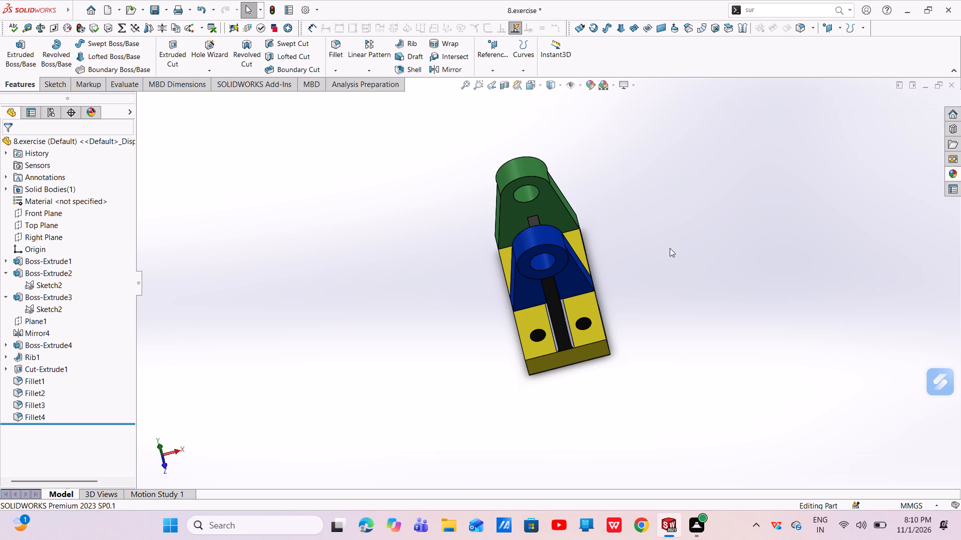
Apply black medium gloss plastic to the four 2 mm fillet faces along both sides of the two ribs at the base.
{"action": "middle_click_drag", "start_coordinate": [624, 320], "coordinate": [696, 242]}
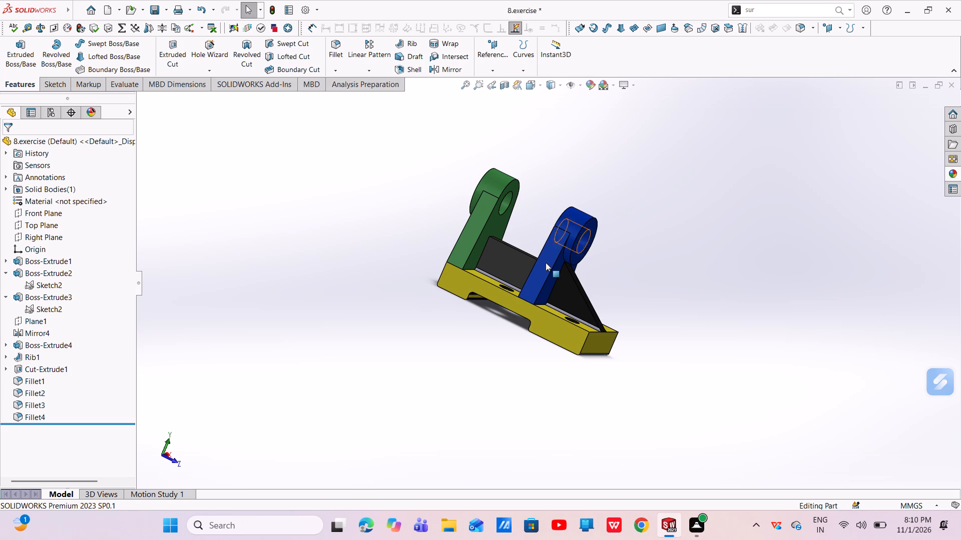
{"action": "middle_click_drag", "start_coordinate": [508, 283], "coordinate": [487, 341]}
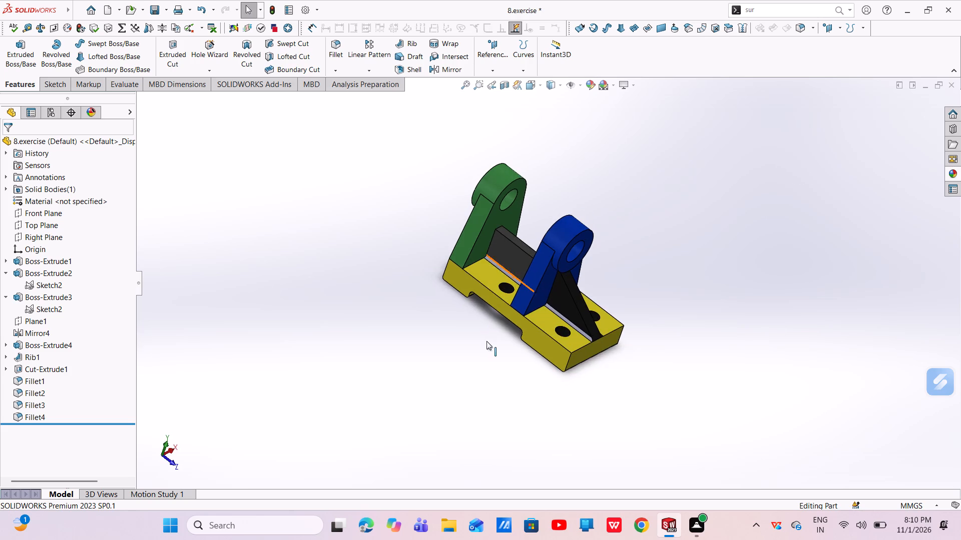
{"action": "scroll", "coordinate": [523, 285], "scroll_direction": "down", "scroll_amount": 5}
{"action": "middle_click_drag", "start_coordinate": [517, 292], "coordinate": [506, 342]}
{"action": "scroll", "coordinate": [506, 342], "scroll_direction": "down", "scroll_amount": 1}
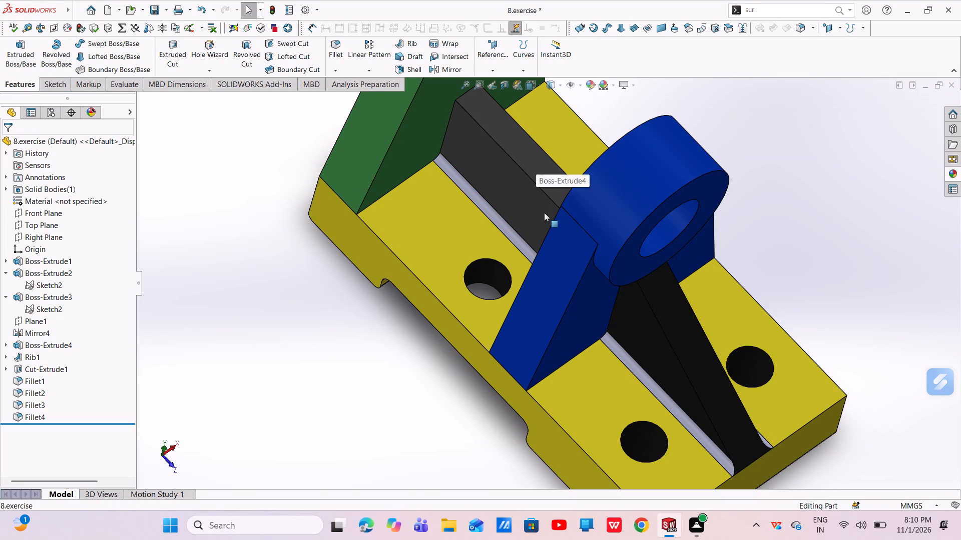
{"action": "left_click", "coordinate": [499, 218]}
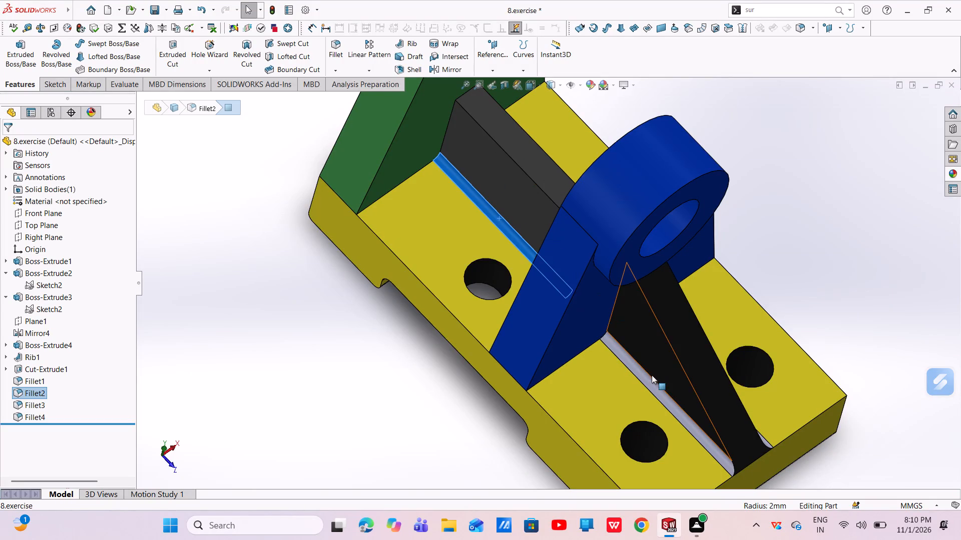
{"action": "left_click", "coordinate": [650, 378], "text": "ctrl"}
{"action": "scroll", "coordinate": [643, 364], "scroll_direction": "up", "scroll_amount": 1}
{"action": "middle_click_drag", "start_coordinate": [643, 364], "coordinate": [559, 427]}
{"action": "left_click", "coordinate": [675, 365], "text": "ctrl"}
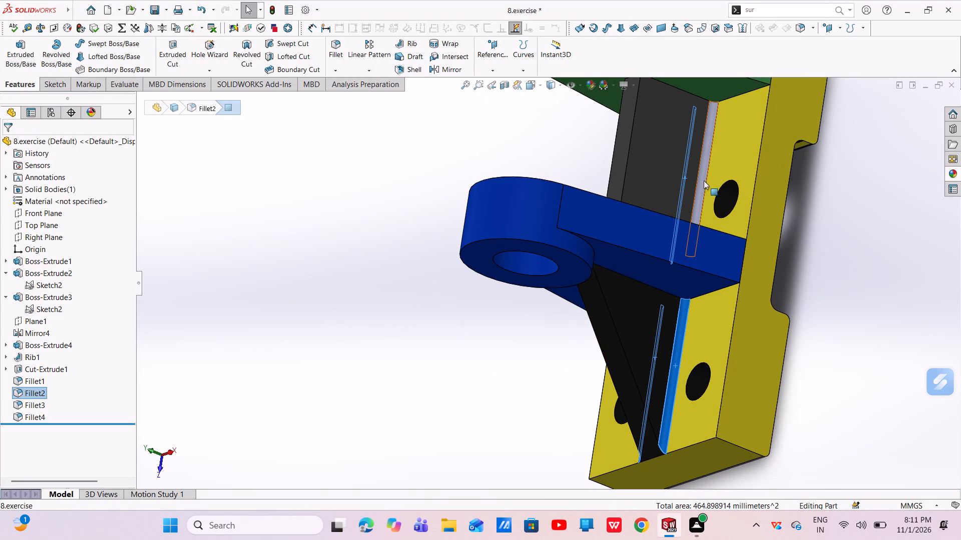
{"action": "left_click", "coordinate": [705, 167], "text": "ctrl"}
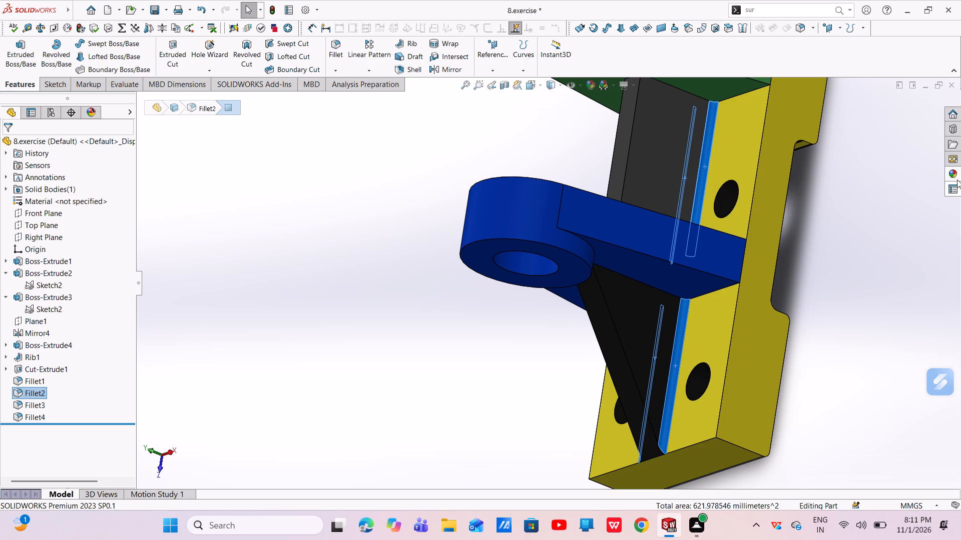
{"action": "left_click", "coordinate": [952, 169]}
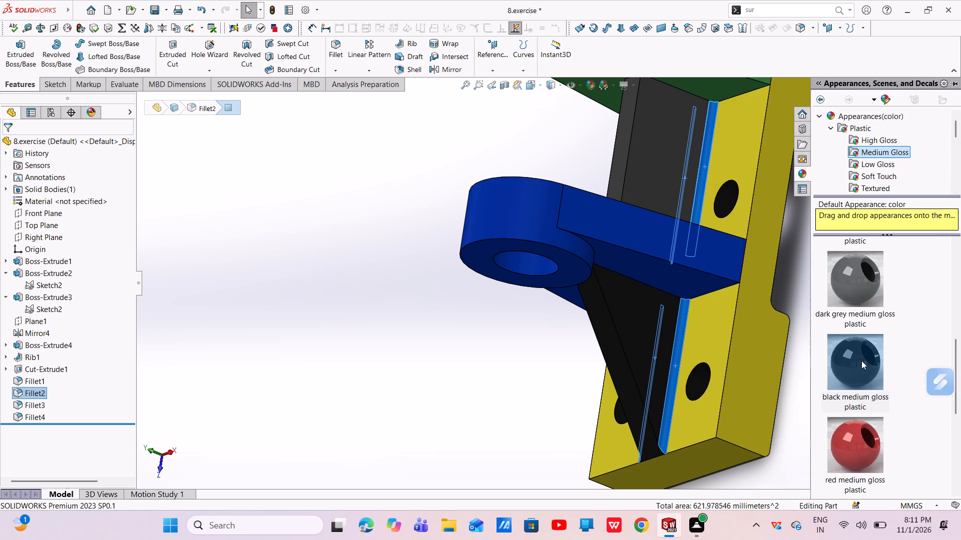
{"action": "double_click", "coordinate": [861, 360]}
{"action": "scroll", "coordinate": [771, 438], "scroll_direction": "up", "scroll_amount": 4}
{"action": "middle_click_drag", "start_coordinate": [714, 383], "coordinate": [745, 348]}
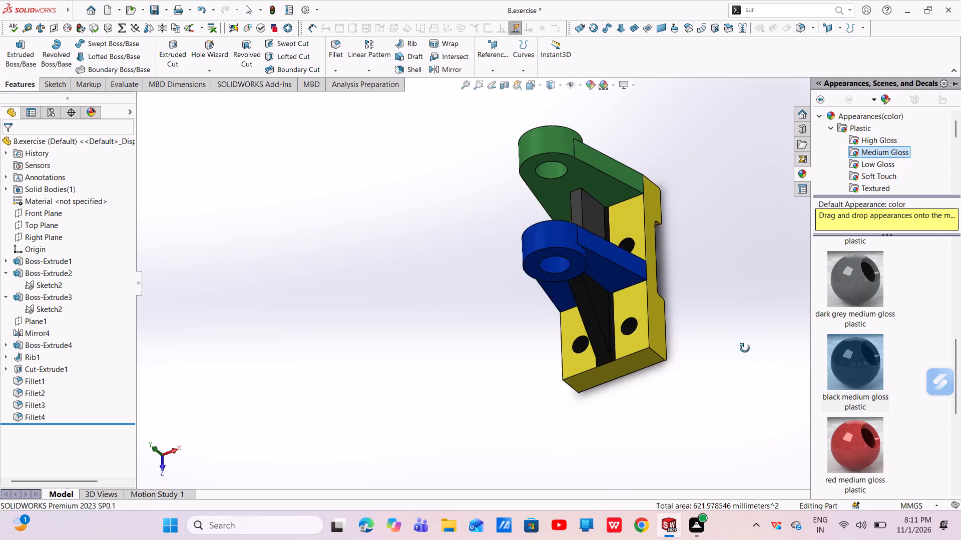
{"action": "middle_click_drag", "start_coordinate": [745, 348], "coordinate": [755, 337]}
{"action": "left_click", "coordinate": [744, 281]}
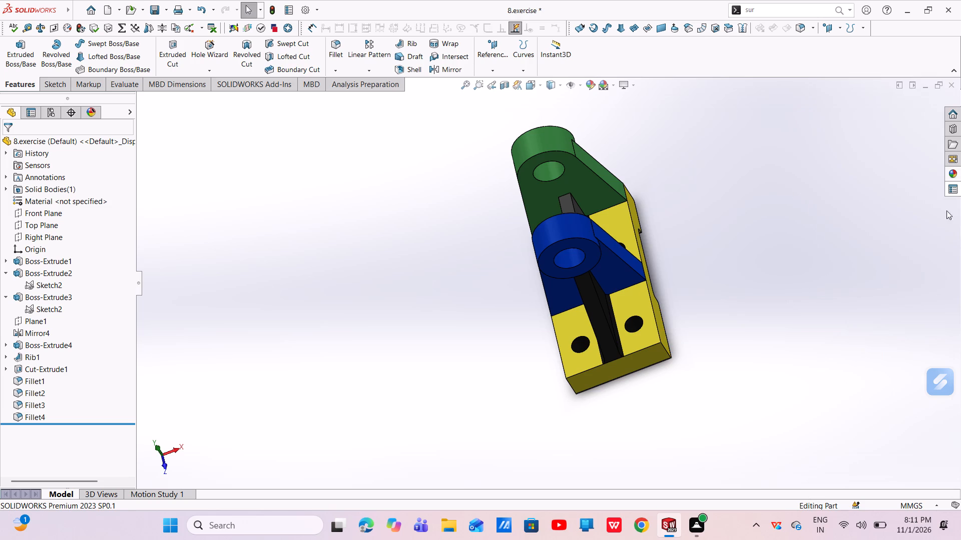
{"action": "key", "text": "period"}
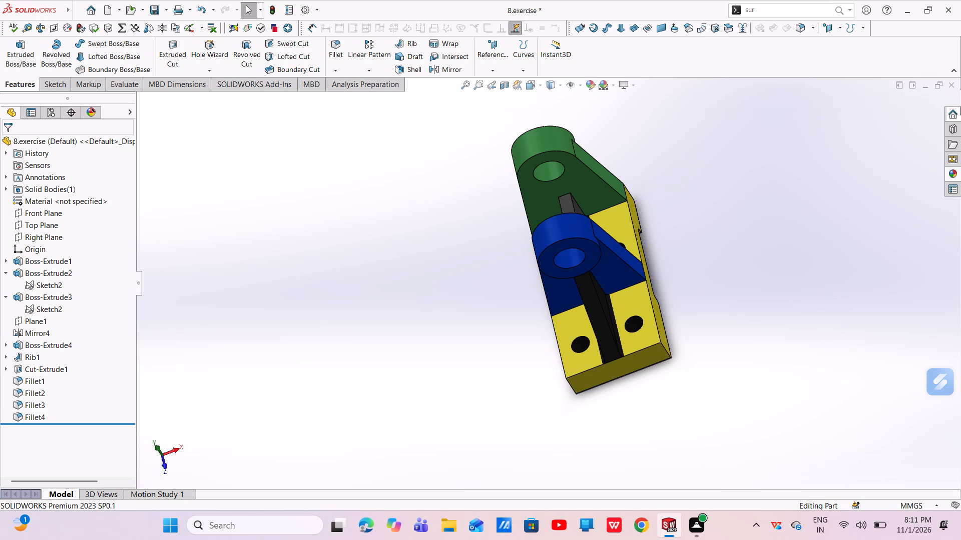
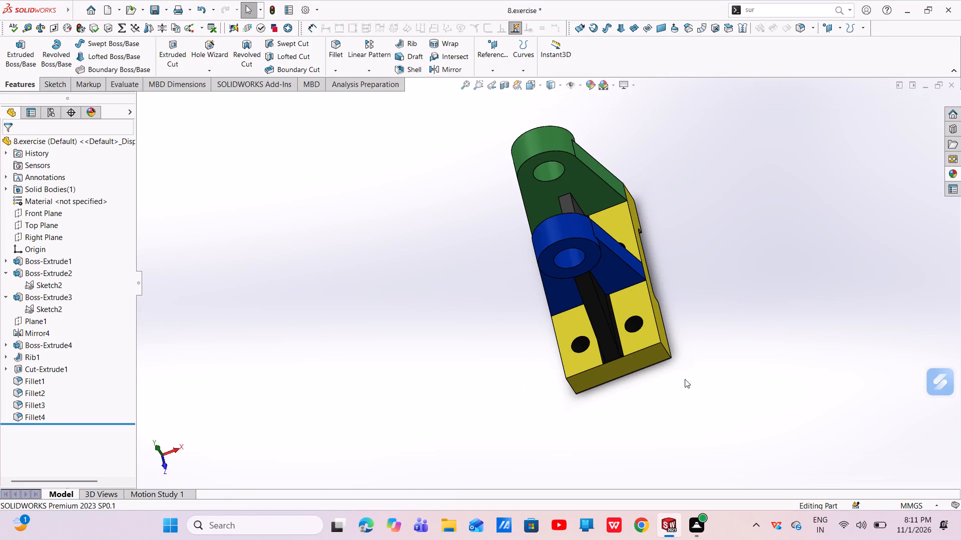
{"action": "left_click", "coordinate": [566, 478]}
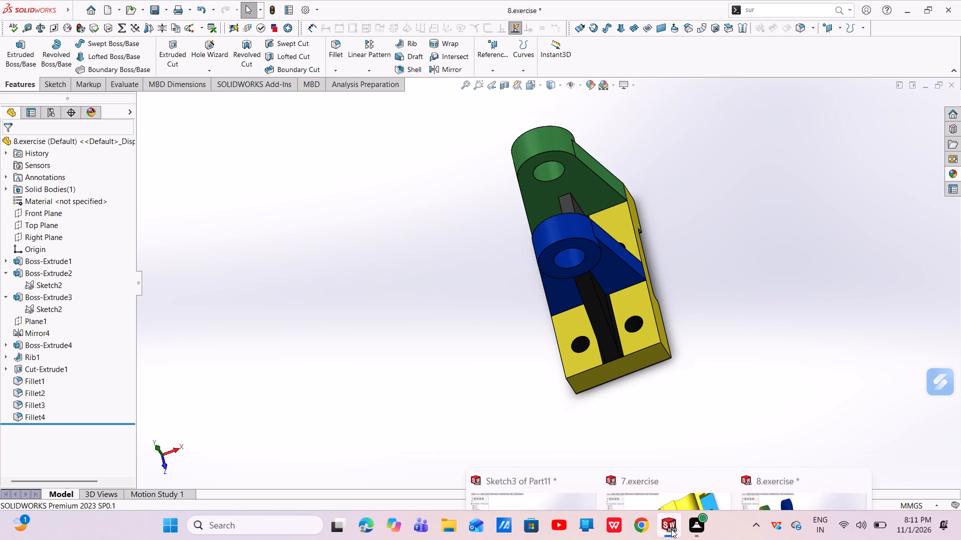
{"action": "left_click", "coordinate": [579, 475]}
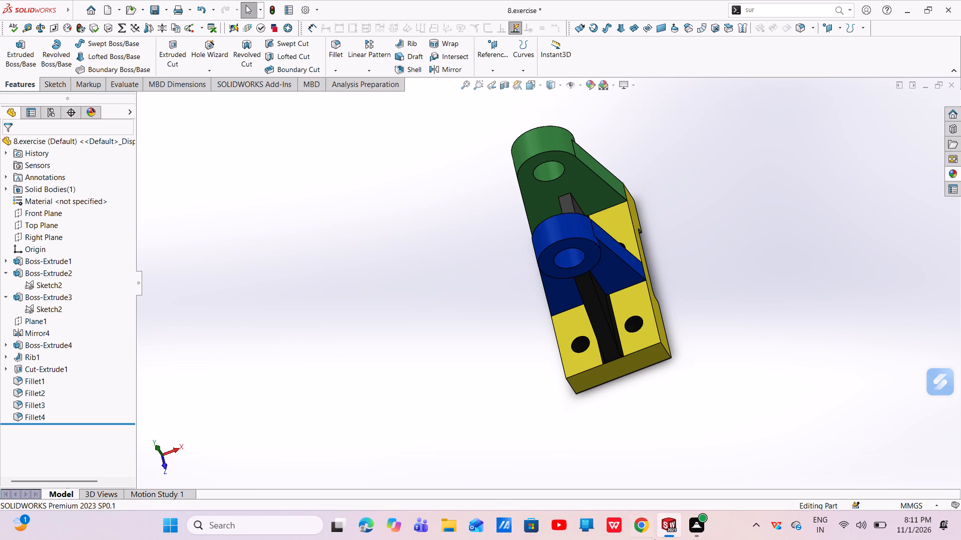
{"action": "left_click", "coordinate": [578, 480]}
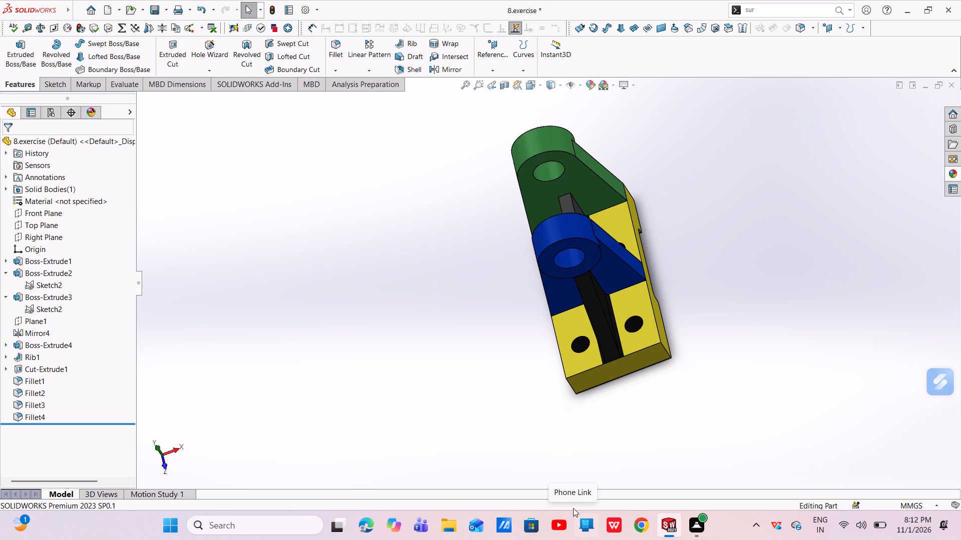
Examine the coloured bracket from all around, including the lugs, ribs, holes, end face and notched underside, to check the face colours.
{"action": "middle_click_drag", "start_coordinate": [499, 319], "coordinate": [522, 304]}
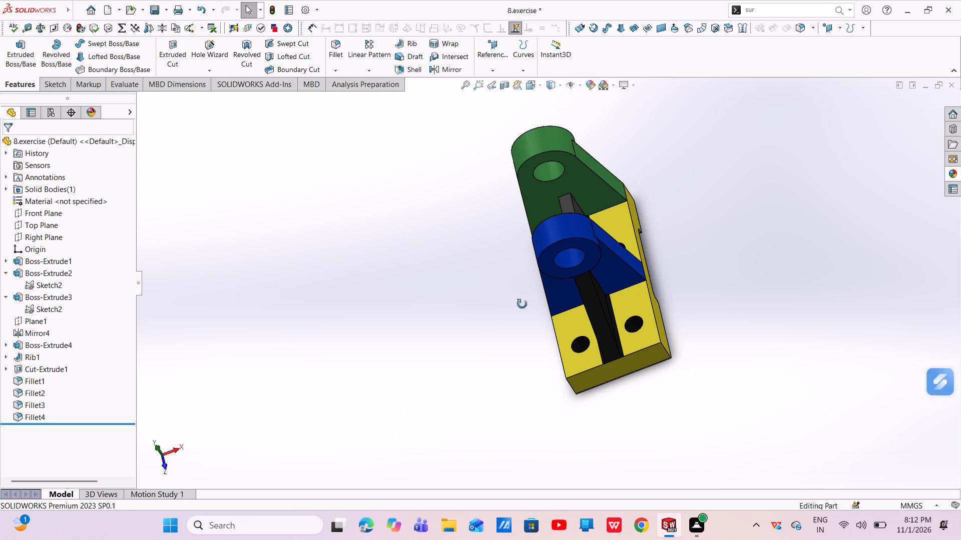
{"action": "middle_click_drag", "start_coordinate": [522, 304], "coordinate": [571, 281]}
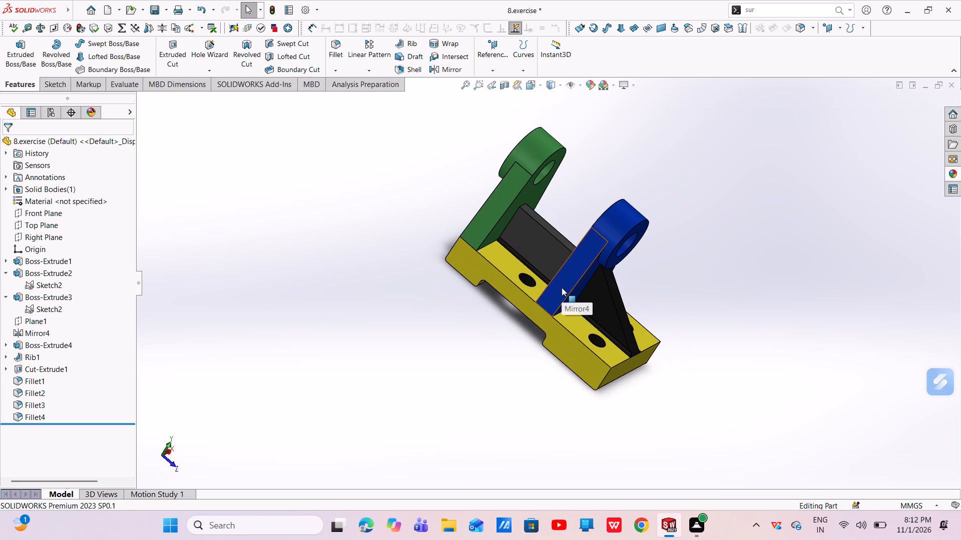
{"action": "scroll", "coordinate": [552, 274], "scroll_direction": "down", "scroll_amount": 5}
{"action": "scroll", "coordinate": [552, 274], "scroll_direction": "up", "scroll_amount": 1}
{"action": "middle_click_drag", "start_coordinate": [550, 274], "coordinate": [508, 303]}
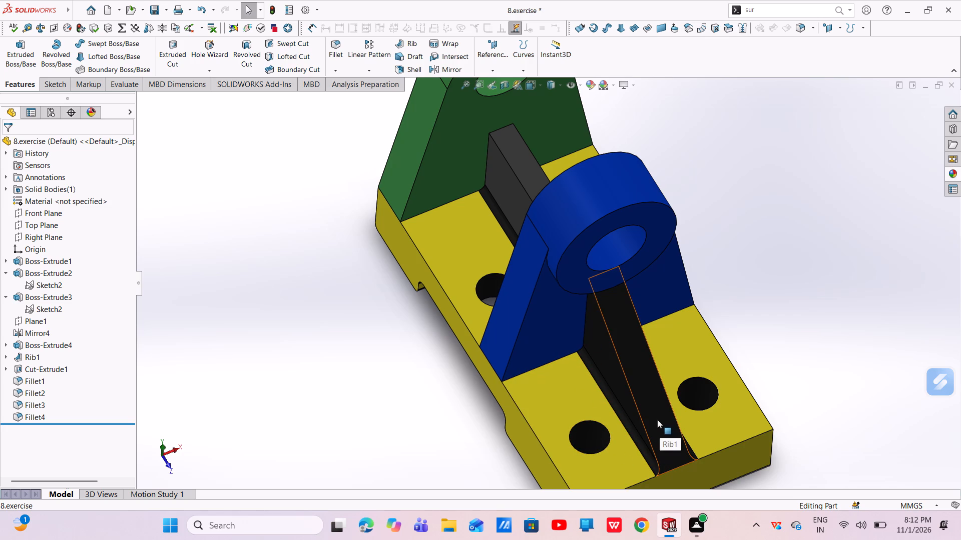
{"action": "scroll", "coordinate": [676, 365], "scroll_direction": "up", "scroll_amount": 3}
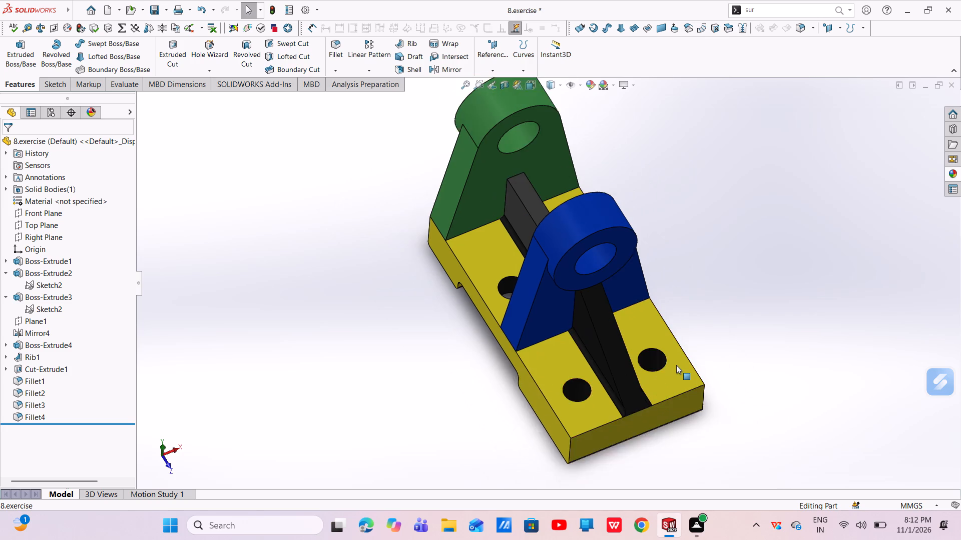
{"action": "middle_click_drag", "start_coordinate": [572, 362], "coordinate": [612, 392]}
{"action": "scroll", "coordinate": [514, 288], "scroll_direction": "down", "scroll_amount": 5}
{"action": "middle_click_drag", "start_coordinate": [513, 286], "coordinate": [459, 294]}
{"action": "scroll", "coordinate": [461, 294], "scroll_direction": "up", "scroll_amount": 1}
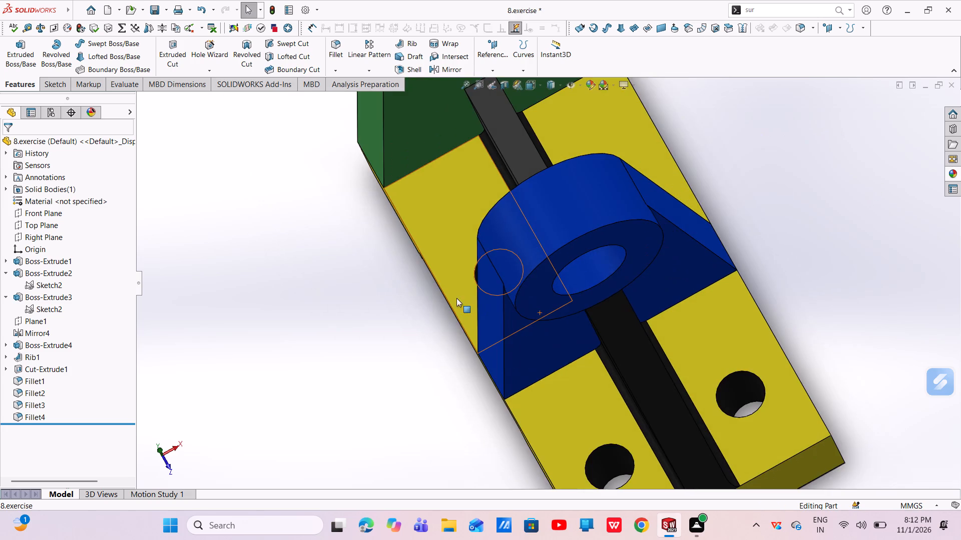
{"action": "scroll", "coordinate": [562, 339], "scroll_direction": "up", "scroll_amount": 3}
{"action": "middle_click_drag", "start_coordinate": [562, 339], "coordinate": [707, 394]}
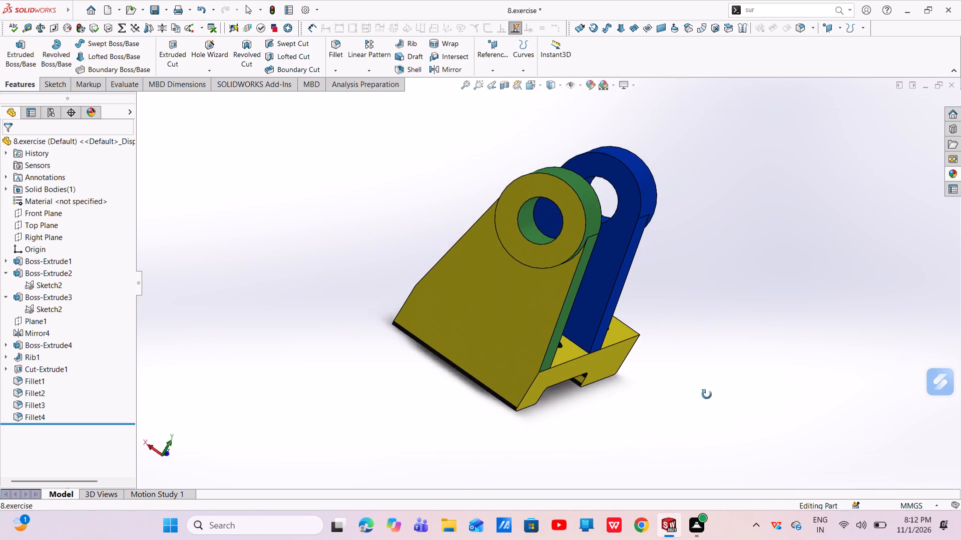
{"action": "middle_click_drag", "start_coordinate": [707, 394], "coordinate": [706, 398]}
{"action": "scroll", "coordinate": [707, 378], "scroll_direction": "down", "scroll_amount": 1}
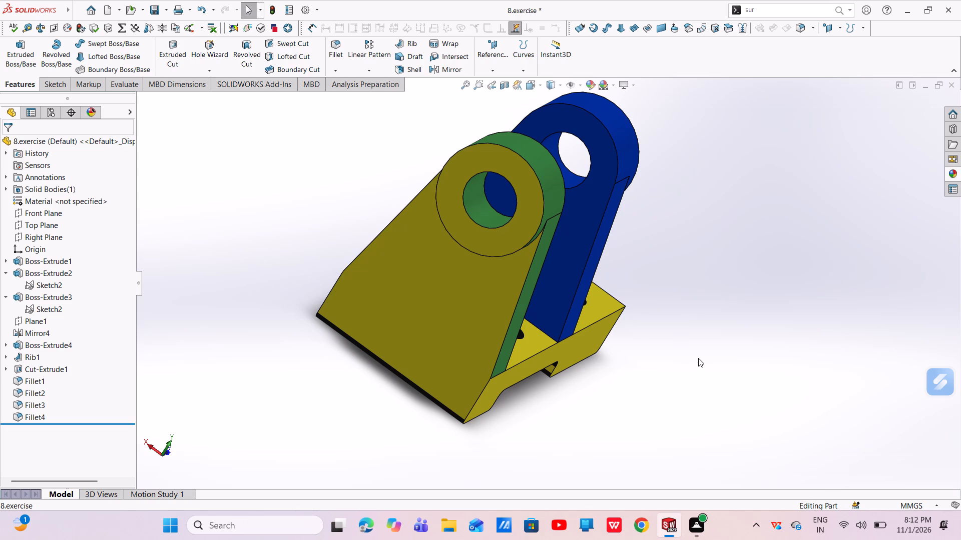
{"action": "scroll", "coordinate": [666, 371], "scroll_direction": "up", "scroll_amount": 1}
{"action": "middle_click_drag", "start_coordinate": [658, 374], "coordinate": [592, 388]}
{"action": "scroll", "coordinate": [532, 324], "scroll_direction": "down", "scroll_amount": 3}
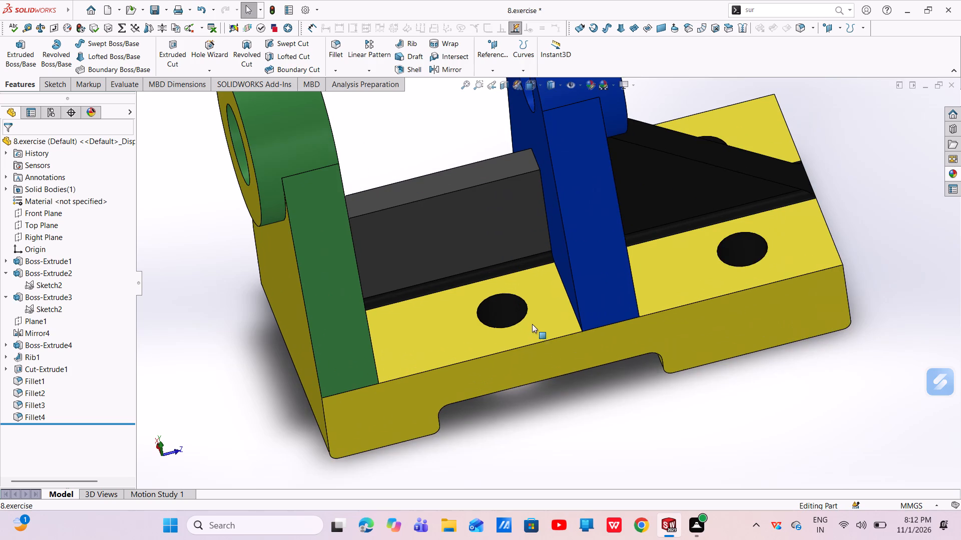
{"action": "scroll", "coordinate": [576, 386], "scroll_direction": "down", "scroll_amount": 1}
{"action": "middle_click_drag", "start_coordinate": [577, 382], "coordinate": [578, 255]}
{"action": "scroll", "coordinate": [575, 371], "scroll_direction": "up", "scroll_amount": 4}
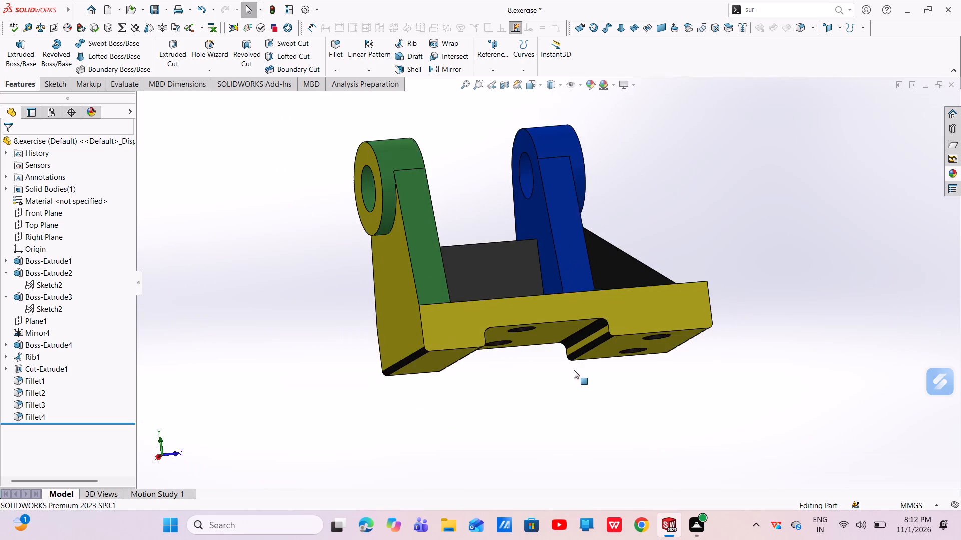
{"action": "middle_click_drag", "start_coordinate": [558, 350], "coordinate": [560, 428]}
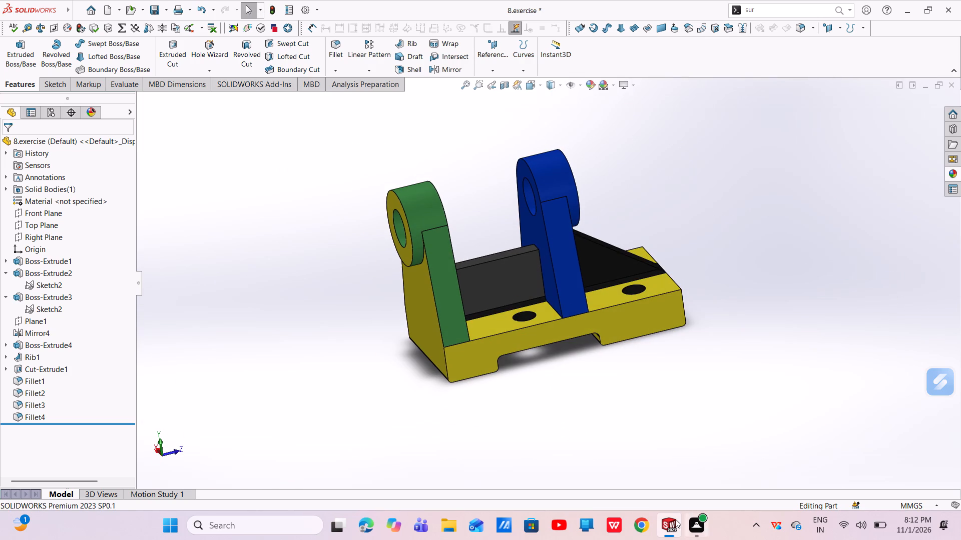
{"action": "left_click", "coordinate": [561, 470]}
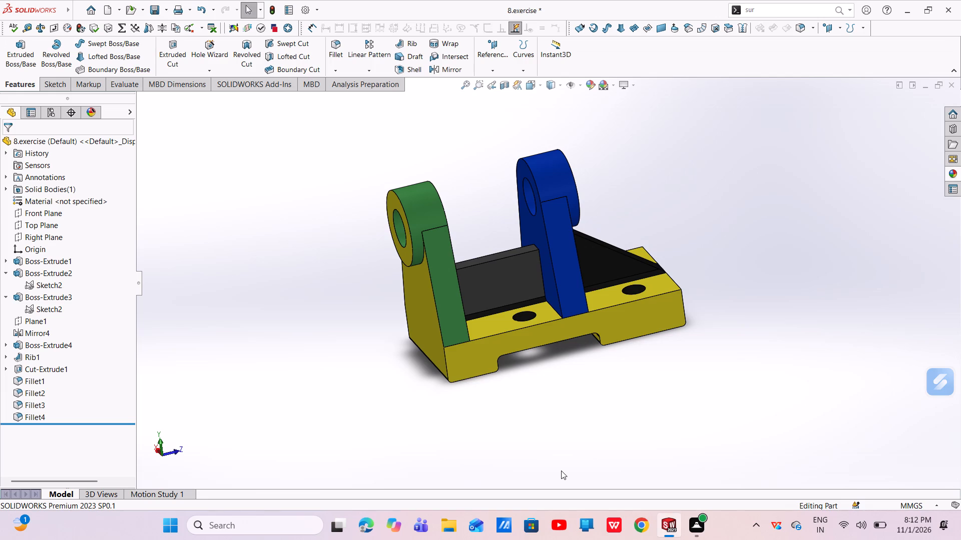
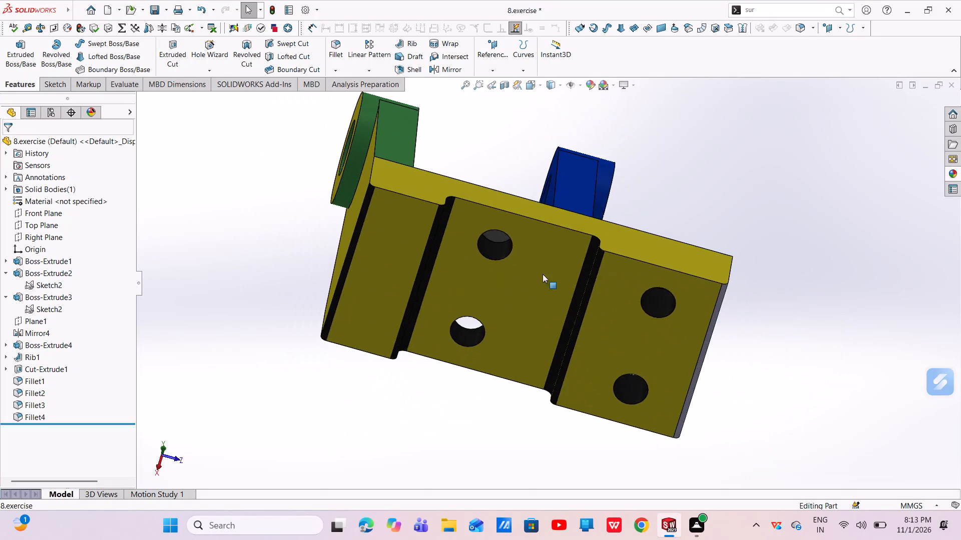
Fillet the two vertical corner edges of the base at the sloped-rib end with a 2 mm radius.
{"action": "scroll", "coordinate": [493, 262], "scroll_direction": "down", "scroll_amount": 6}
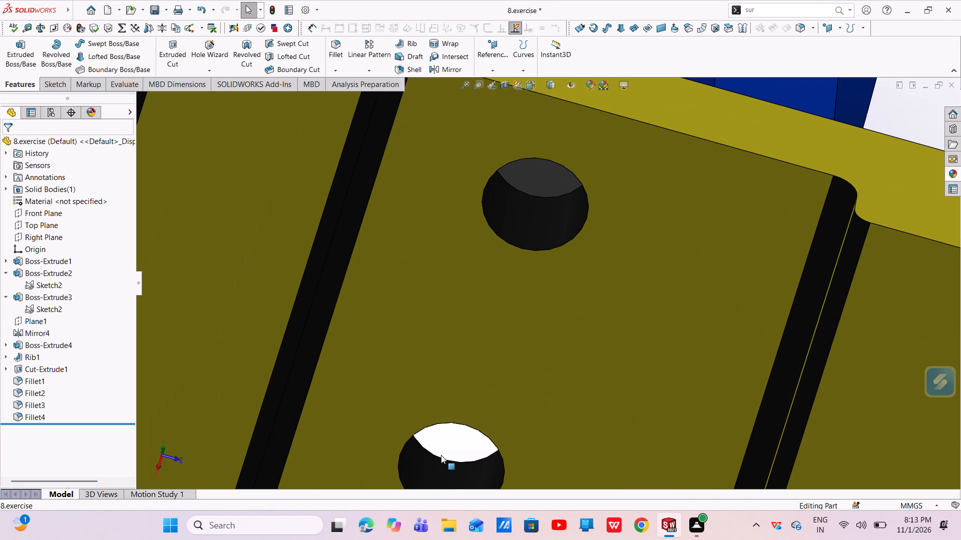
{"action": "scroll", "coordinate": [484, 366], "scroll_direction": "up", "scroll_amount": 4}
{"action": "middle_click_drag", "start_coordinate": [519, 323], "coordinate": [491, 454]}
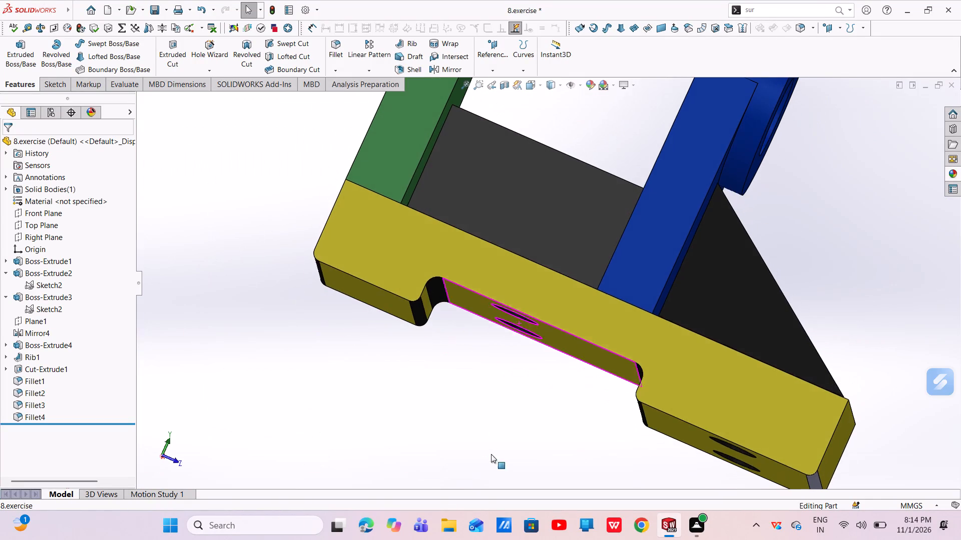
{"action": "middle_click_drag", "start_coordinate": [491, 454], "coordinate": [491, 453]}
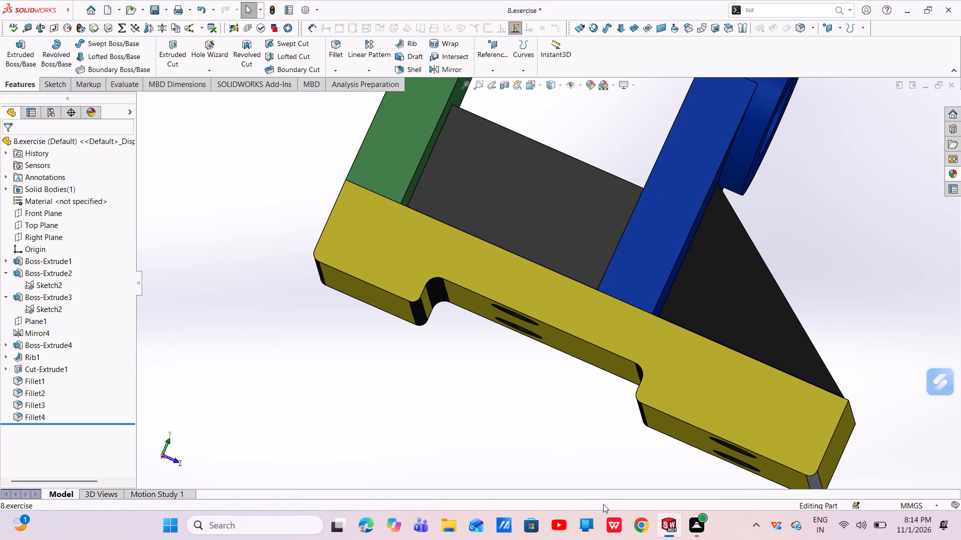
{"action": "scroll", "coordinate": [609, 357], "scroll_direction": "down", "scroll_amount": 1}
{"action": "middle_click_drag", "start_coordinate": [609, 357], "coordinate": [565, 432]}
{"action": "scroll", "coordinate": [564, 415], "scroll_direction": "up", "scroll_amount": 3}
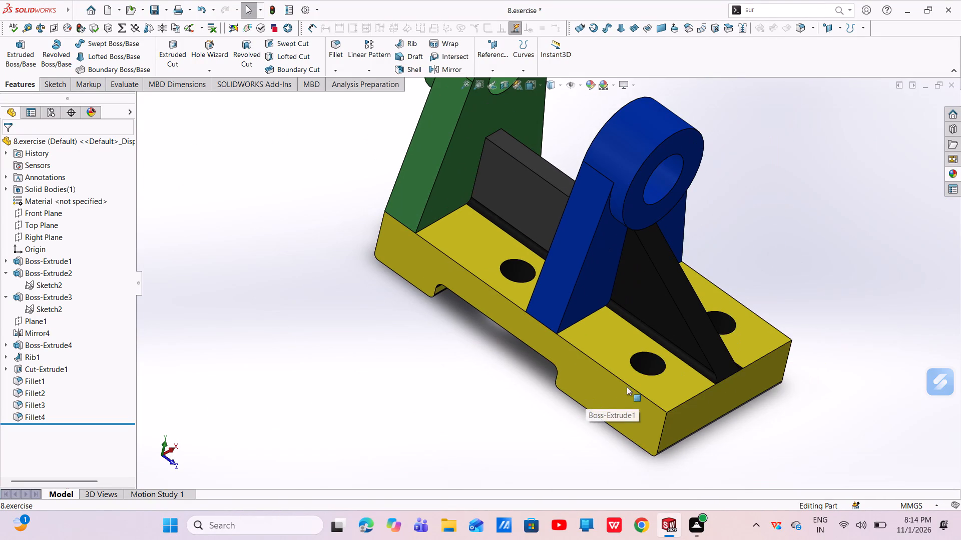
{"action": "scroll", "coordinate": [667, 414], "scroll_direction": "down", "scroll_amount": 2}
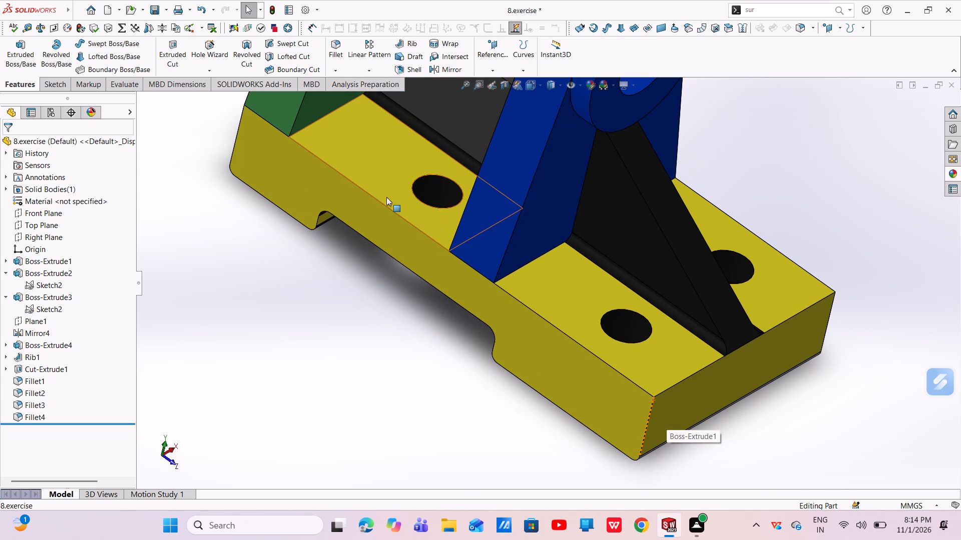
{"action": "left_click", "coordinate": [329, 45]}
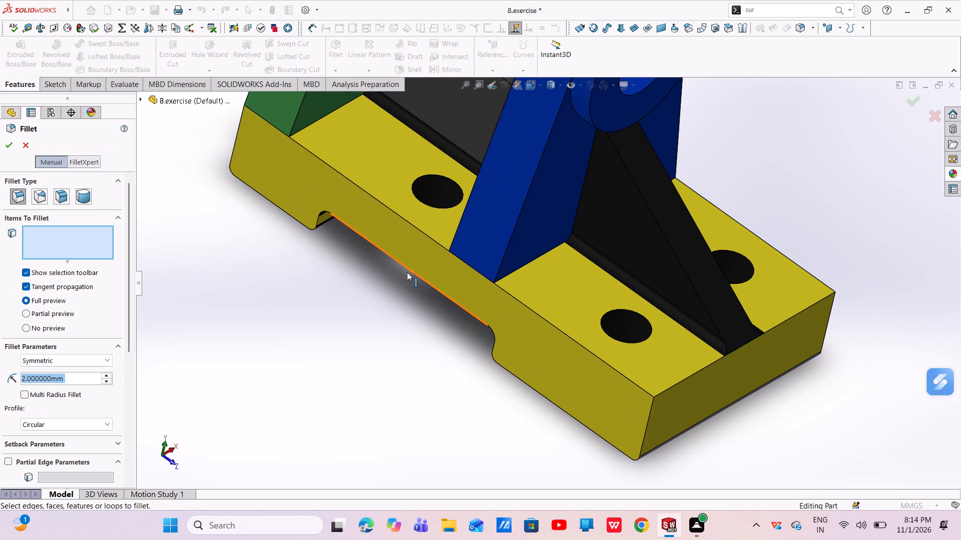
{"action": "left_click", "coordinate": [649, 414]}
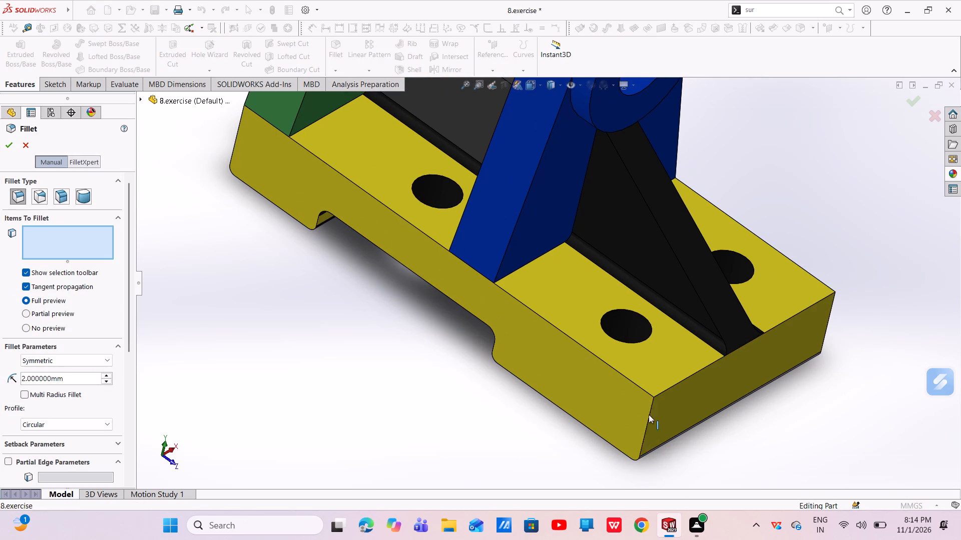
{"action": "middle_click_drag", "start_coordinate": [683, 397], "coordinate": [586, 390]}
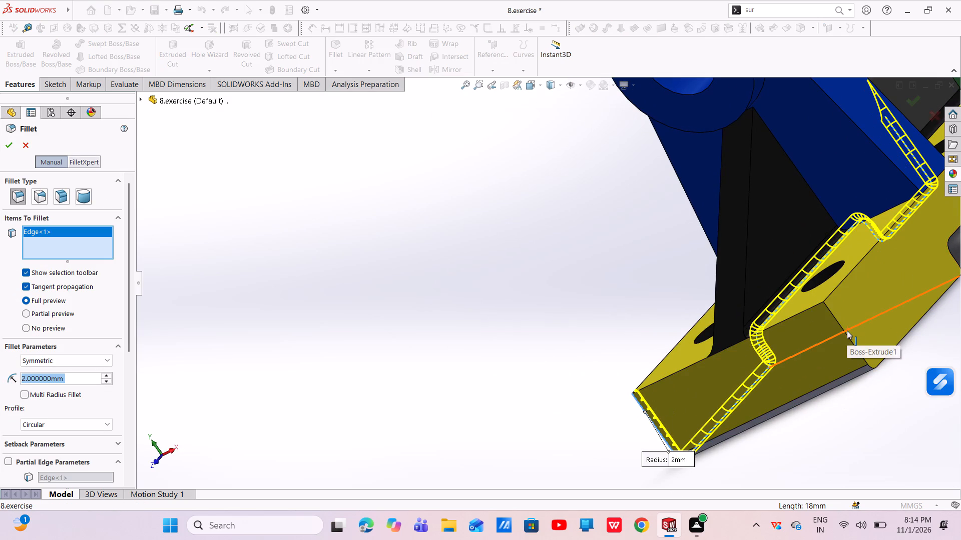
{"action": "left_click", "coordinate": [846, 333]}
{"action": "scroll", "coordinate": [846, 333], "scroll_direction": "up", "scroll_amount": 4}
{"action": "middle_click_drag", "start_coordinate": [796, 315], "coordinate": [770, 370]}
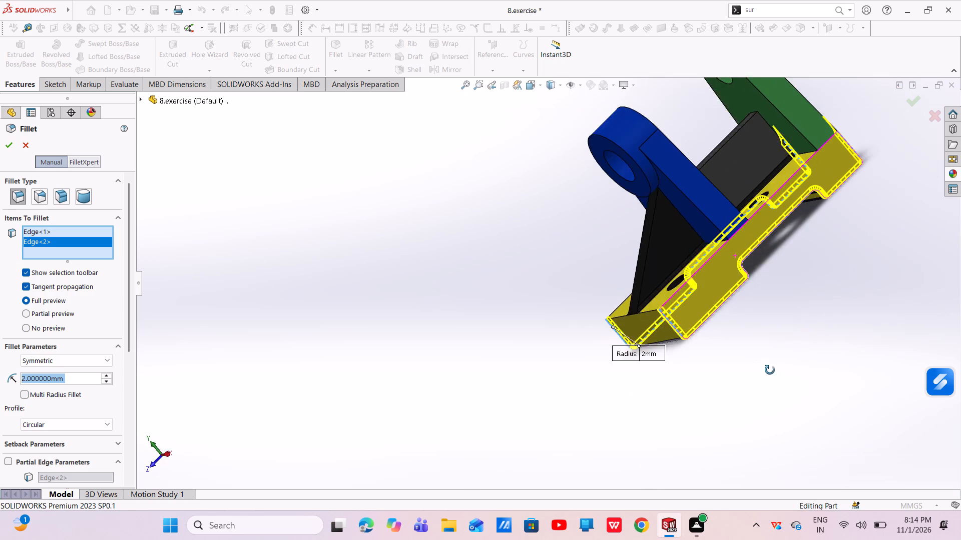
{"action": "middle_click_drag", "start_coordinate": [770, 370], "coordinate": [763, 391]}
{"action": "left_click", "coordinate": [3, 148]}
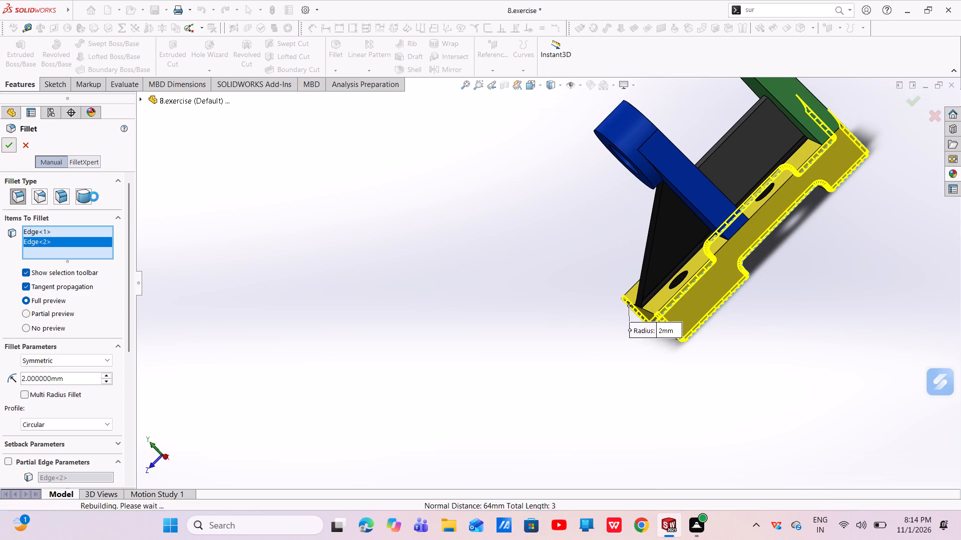
Examine the new fillet faces at the base corners and along the side and notched underside edges.
{"action": "scroll", "coordinate": [693, 285], "scroll_direction": "down", "scroll_amount": 3}
{"action": "middle_click_drag", "start_coordinate": [695, 341], "coordinate": [730, 264]}
{"action": "scroll", "coordinate": [695, 341], "scroll_direction": "up", "scroll_amount": 1}
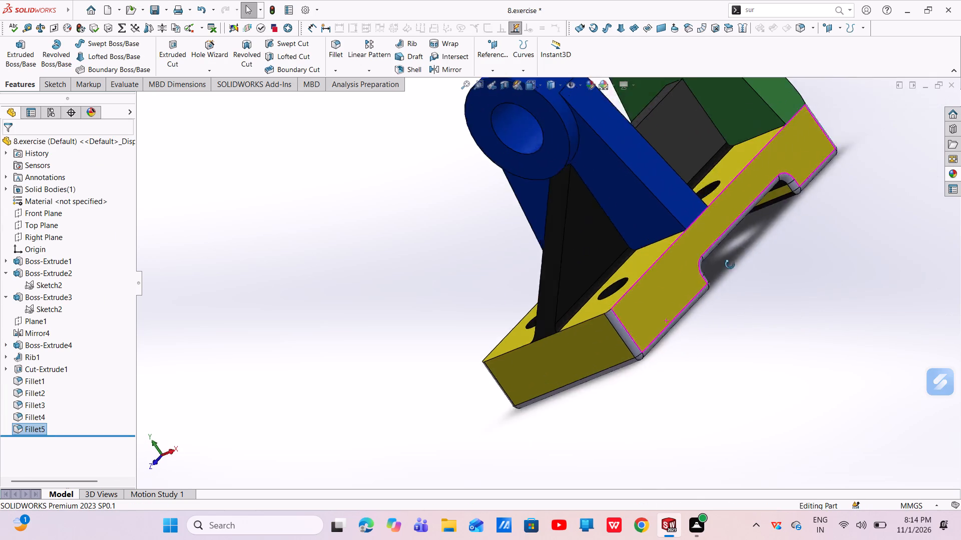
{"action": "middle_click_drag", "start_coordinate": [730, 264], "coordinate": [747, 235]}
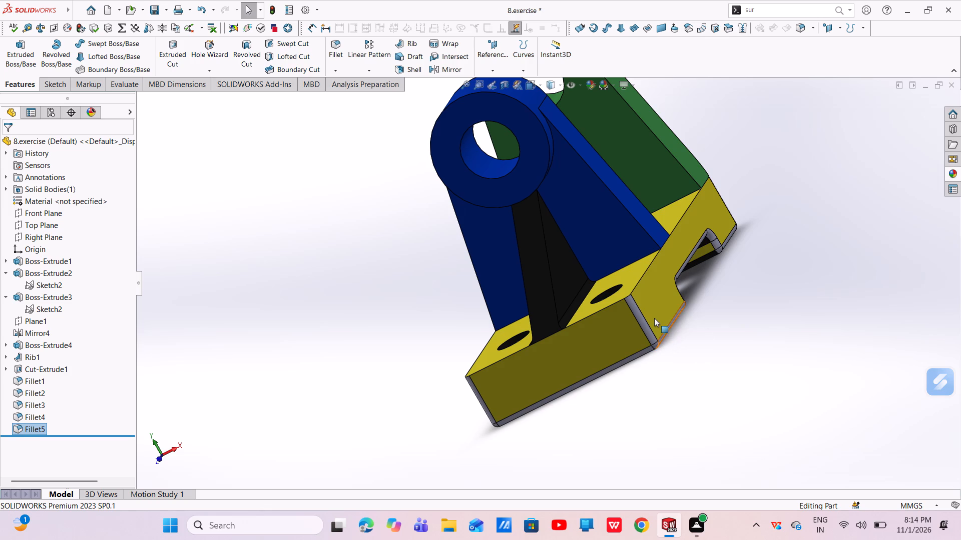
{"action": "left_click", "coordinate": [644, 326]}
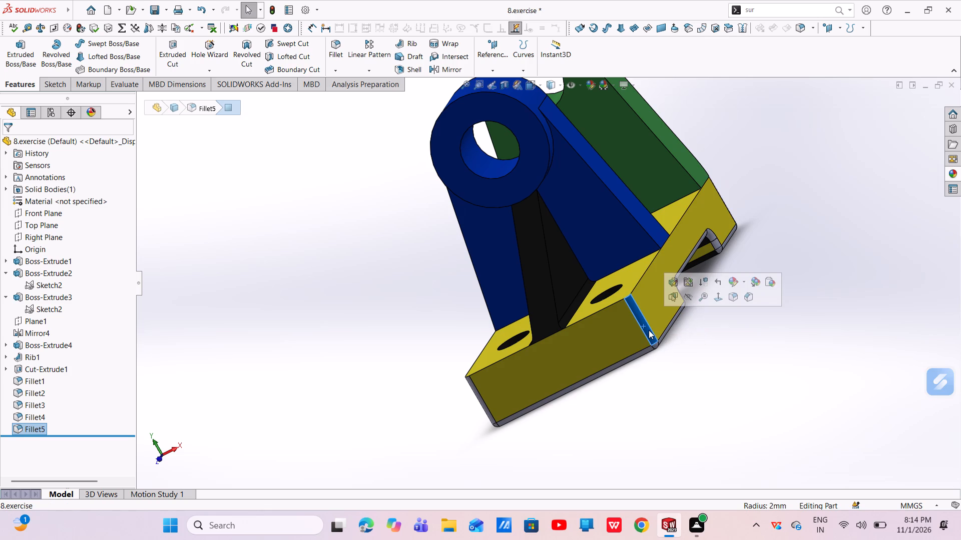
{"action": "scroll", "coordinate": [663, 334], "scroll_direction": "up", "scroll_amount": 2}
{"action": "middle_click_drag", "start_coordinate": [658, 317], "coordinate": [551, 250]}
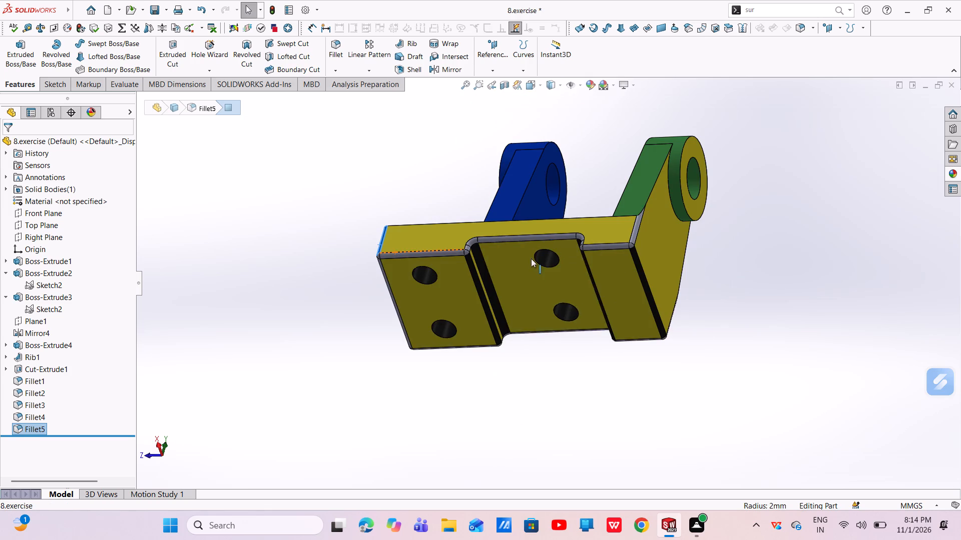
{"action": "left_click", "coordinate": [653, 379]}
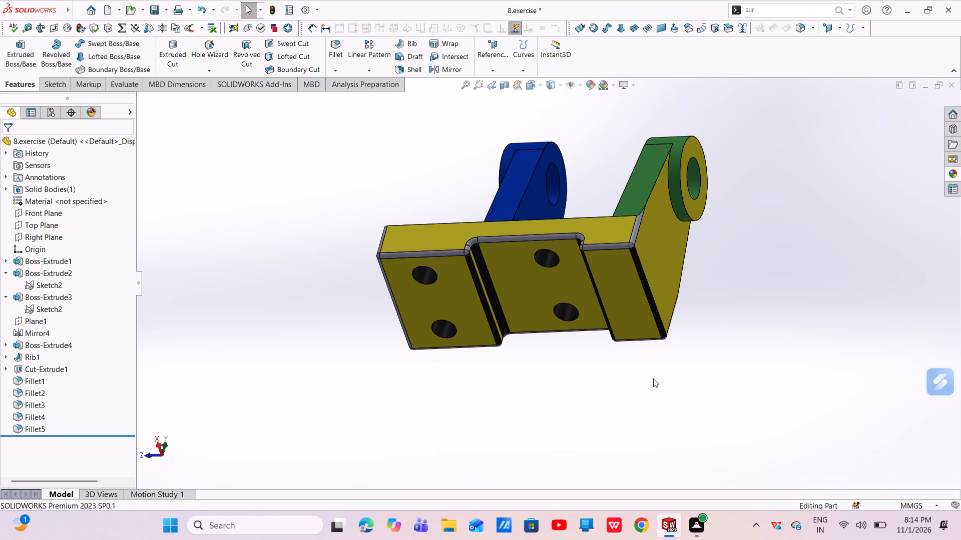
{"action": "scroll", "coordinate": [532, 251], "scroll_direction": "down", "scroll_amount": 5}
{"action": "middle_click_drag", "start_coordinate": [510, 344], "coordinate": [540, 403]}
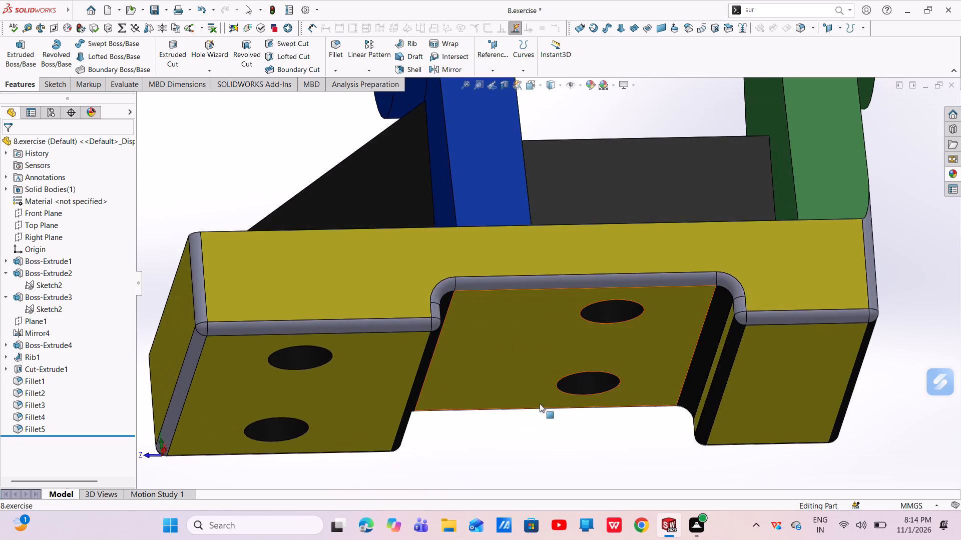
{"action": "scroll", "coordinate": [594, 343], "scroll_direction": "up", "scroll_amount": 3}
{"action": "middle_click_drag", "start_coordinate": [573, 341], "coordinate": [600, 448]}
{"action": "scroll", "coordinate": [634, 417], "scroll_direction": "up", "scroll_amount": 4}
{"action": "scroll", "coordinate": [518, 318], "scroll_direction": "down", "scroll_amount": 4}
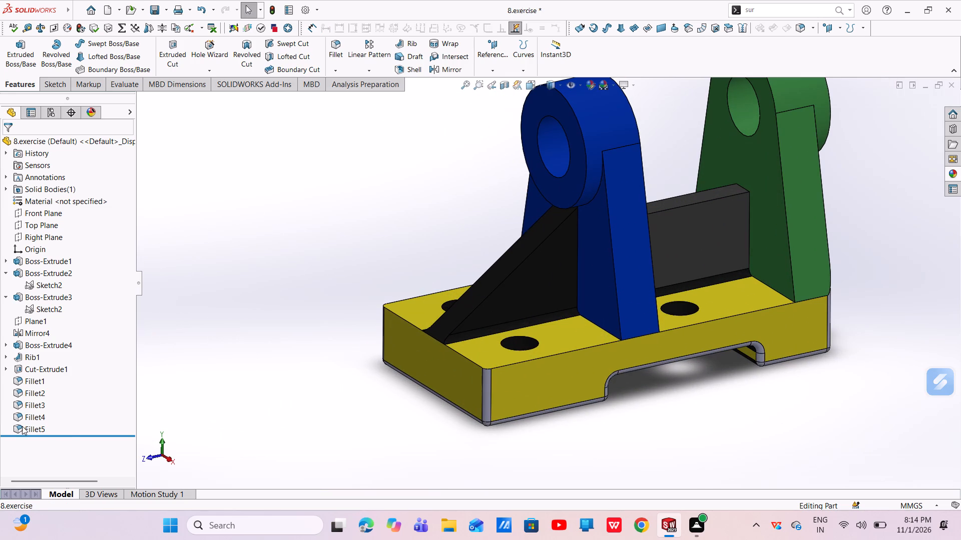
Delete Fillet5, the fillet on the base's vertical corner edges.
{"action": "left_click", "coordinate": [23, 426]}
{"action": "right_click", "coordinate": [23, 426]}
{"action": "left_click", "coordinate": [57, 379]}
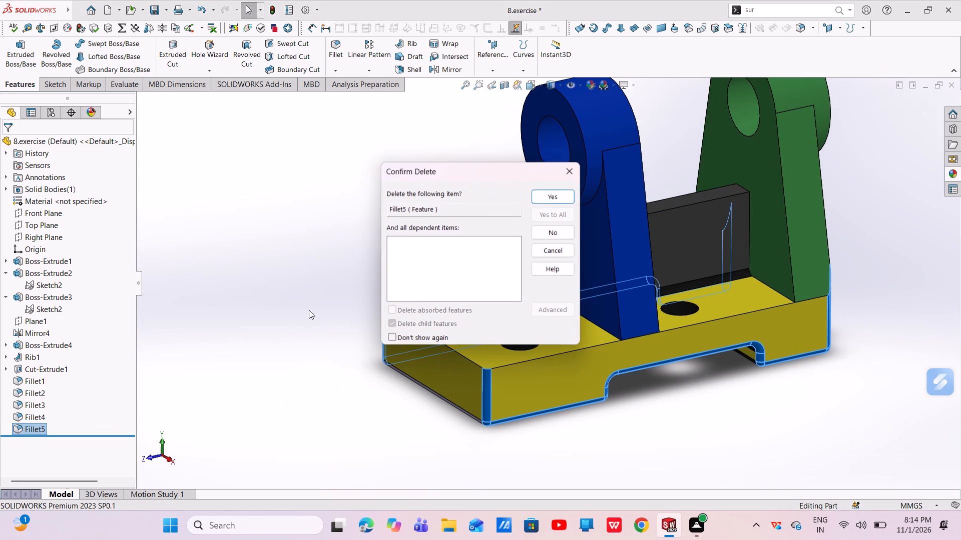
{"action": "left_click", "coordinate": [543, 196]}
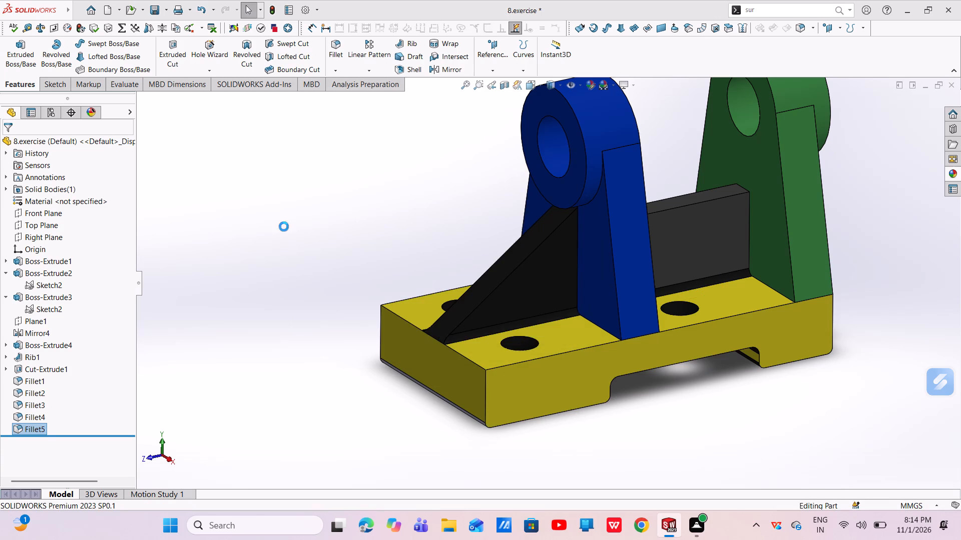
Delete Fillet4 on the base's bottom end edges and Fillet3 on the notch's lower edges.
{"action": "left_click", "coordinate": [41, 418]}
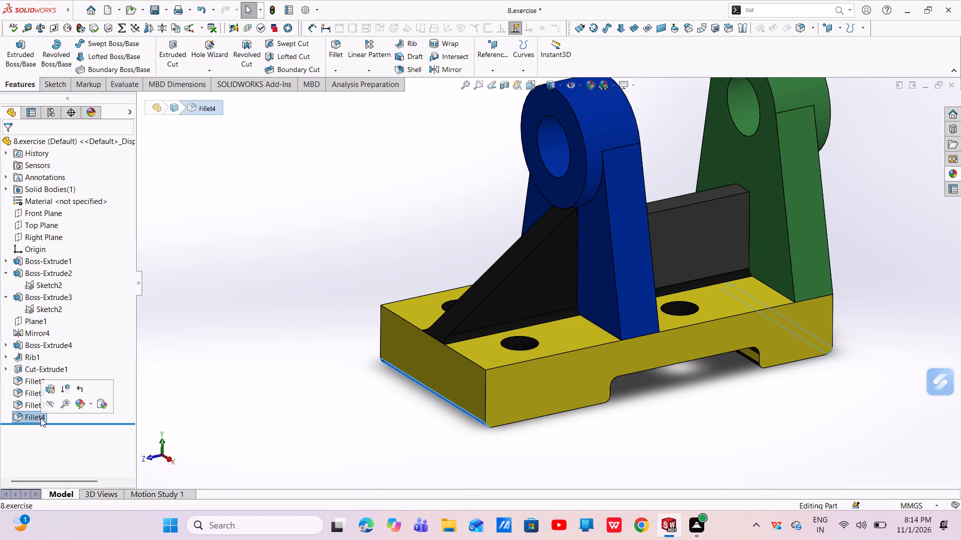
{"action": "right_click", "coordinate": [41, 418]}
{"action": "left_click", "coordinate": [102, 374]}
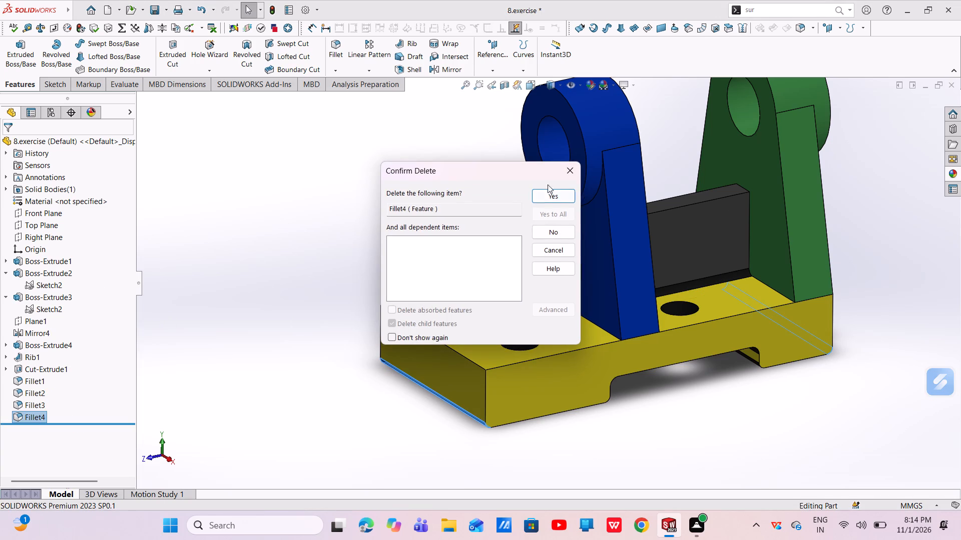
{"action": "left_click", "coordinate": [552, 195]}
{"action": "left_click", "coordinate": [20, 401]}
{"action": "right_click", "coordinate": [20, 401]}
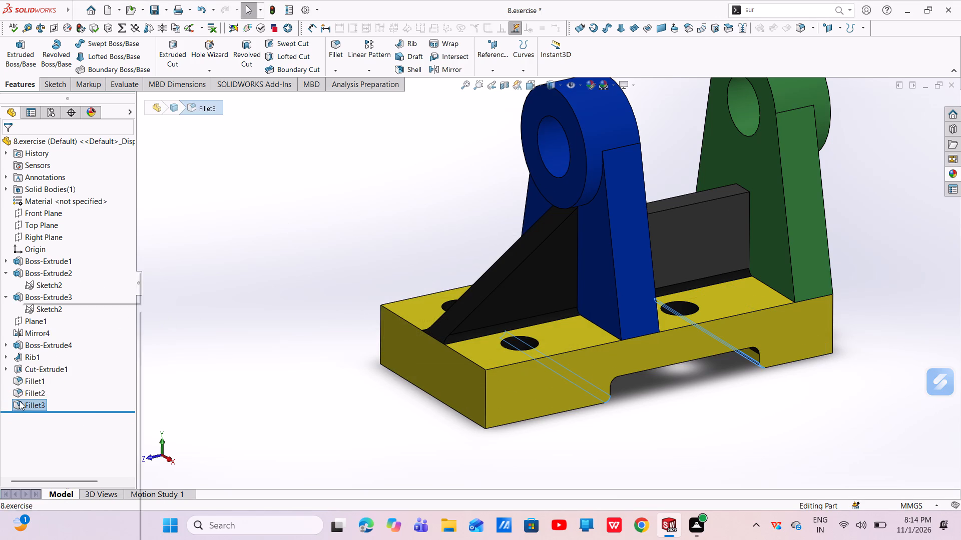
{"action": "left_click", "coordinate": [56, 378]}
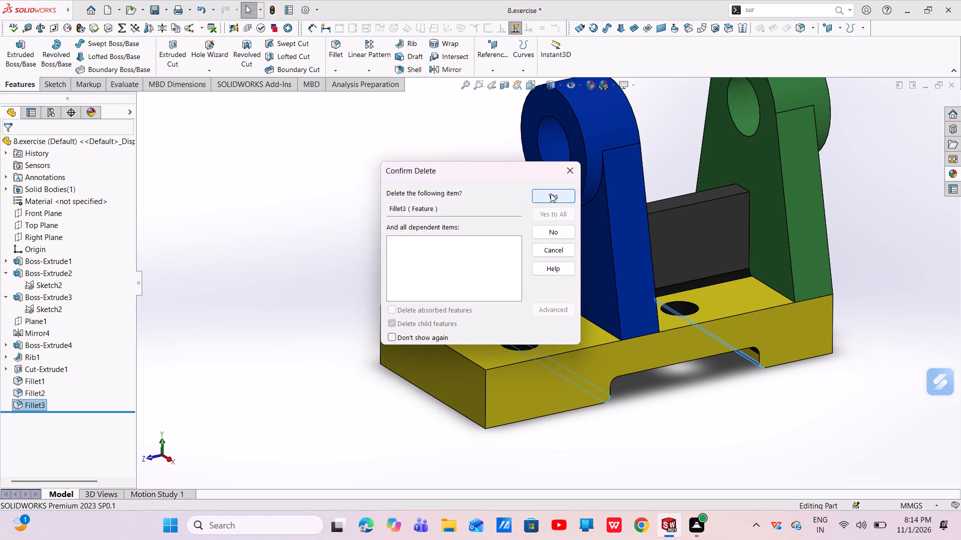
{"action": "left_click", "coordinate": [551, 193]}
Delete Fillet2 along the joints between ribs and base, and Fillet1 in the notch's inner corners.
{"action": "left_click", "coordinate": [30, 391]}
{"action": "right_click", "coordinate": [30, 391]}
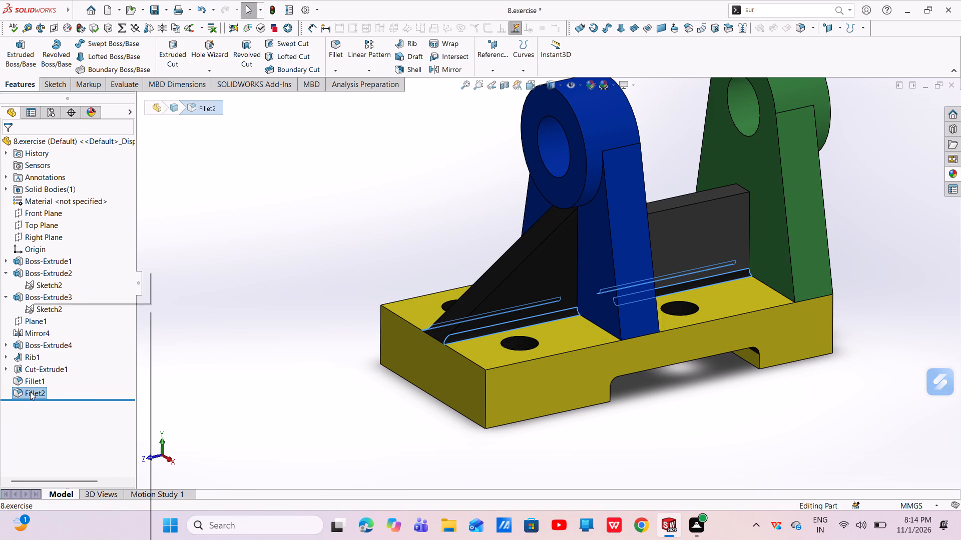
{"action": "left_click", "coordinate": [83, 377]}
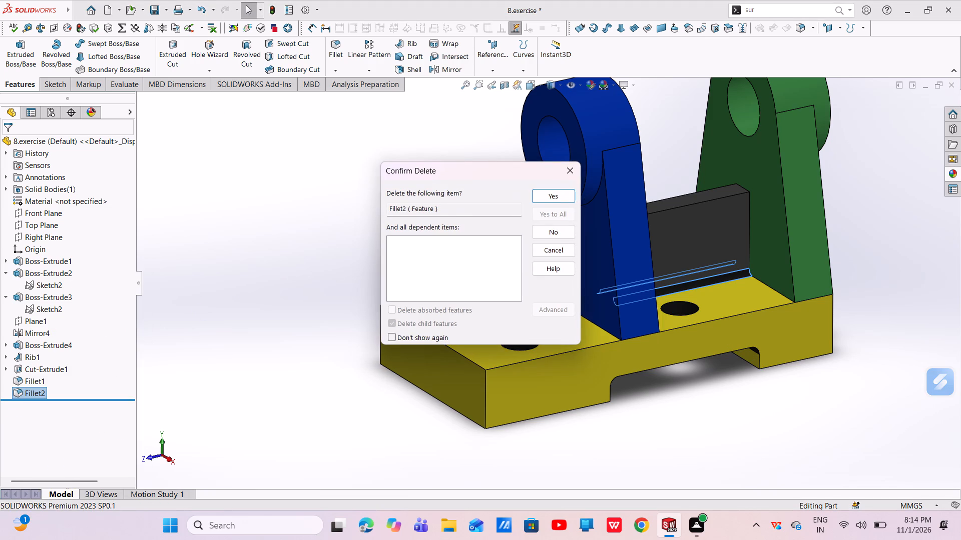
{"action": "left_click", "coordinate": [553, 195]}
{"action": "left_click", "coordinate": [31, 382]}
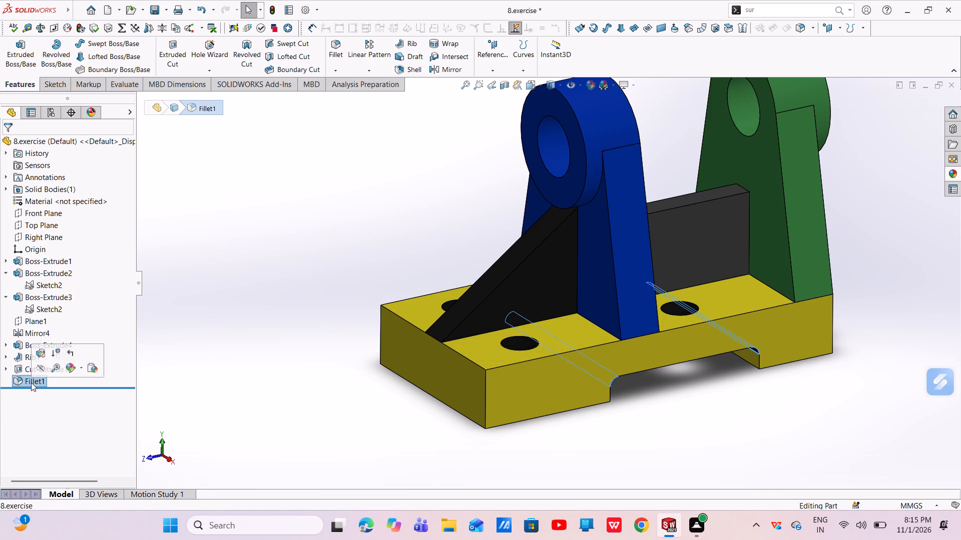
{"action": "right_click", "coordinate": [31, 382]}
{"action": "left_click", "coordinate": [44, 379]}
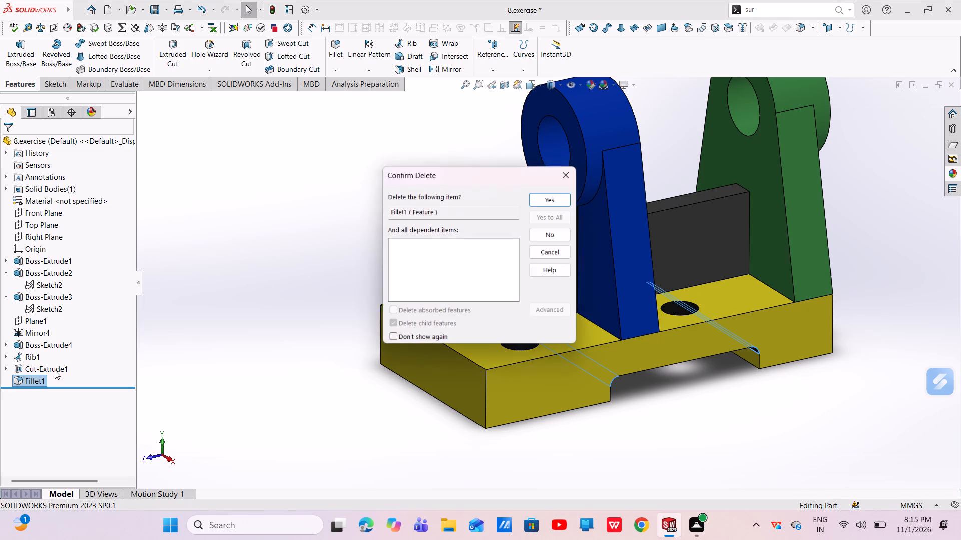
{"action": "left_click", "coordinate": [537, 196]}
Examine the bracket from all around, checking the base edges, rib joints, end face, holes and notched underside.
{"action": "scroll", "coordinate": [553, 301], "scroll_direction": "up", "scroll_amount": 3}
{"action": "middle_click_drag", "start_coordinate": [617, 362], "coordinate": [802, 317]}
{"action": "scroll", "coordinate": [617, 358], "scroll_direction": "up", "scroll_amount": 1}
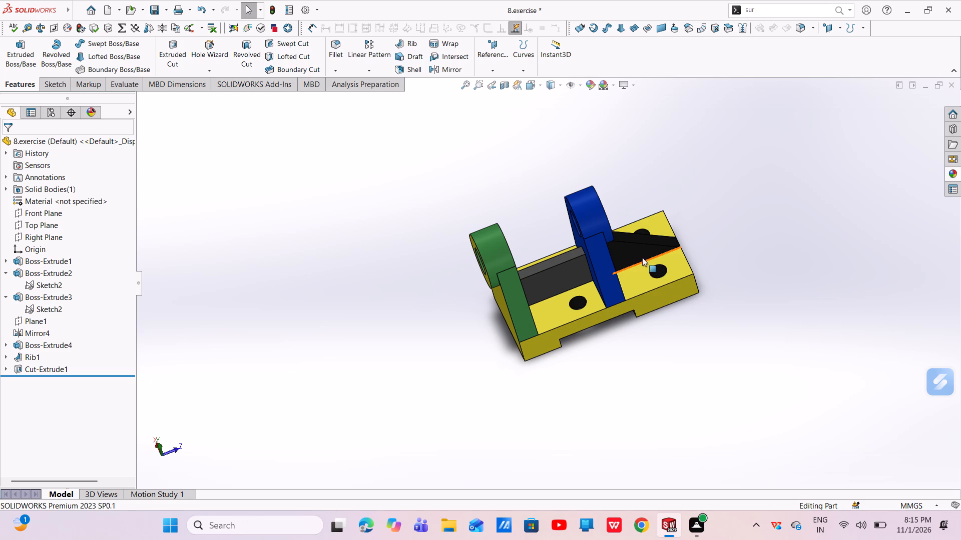
{"action": "scroll", "coordinate": [574, 247], "scroll_direction": "down", "scroll_amount": 4}
{"action": "middle_click_drag", "start_coordinate": [560, 379], "coordinate": [631, 231]}
{"action": "scroll", "coordinate": [560, 379], "scroll_direction": "up", "scroll_amount": 1}
{"action": "scroll", "coordinate": [507, 356], "scroll_direction": "down", "scroll_amount": 4}
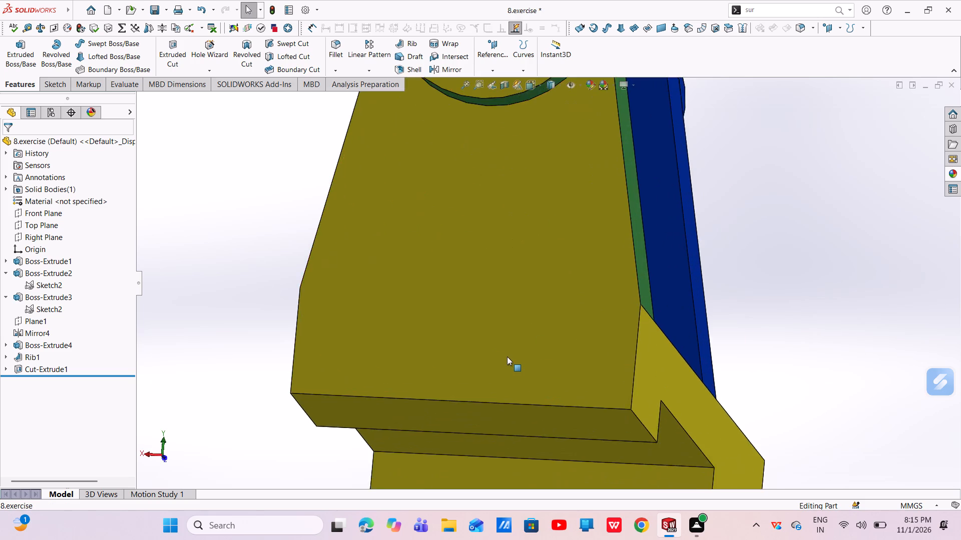
{"action": "scroll", "coordinate": [507, 356], "scroll_direction": "up", "scroll_amount": 2}
{"action": "scroll", "coordinate": [507, 356], "scroll_direction": "down", "scroll_amount": 1}
{"action": "scroll", "coordinate": [507, 356], "scroll_direction": "up", "scroll_amount": 2}
{"action": "middle_click_drag", "start_coordinate": [599, 310], "coordinate": [508, 326]}
{"action": "scroll", "coordinate": [662, 365], "scroll_direction": "up", "scroll_amount": 2}
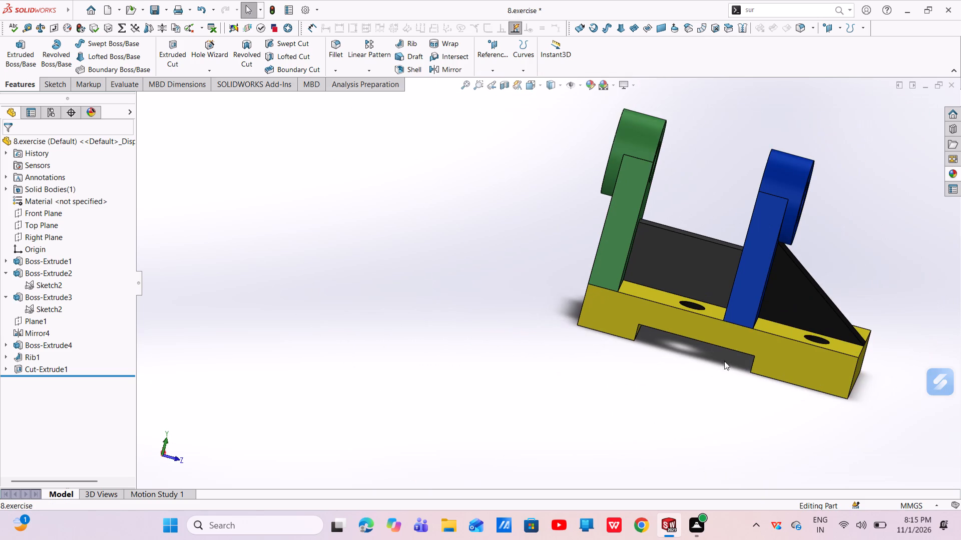
{"action": "scroll", "coordinate": [724, 338], "scroll_direction": "down", "scroll_amount": 2}
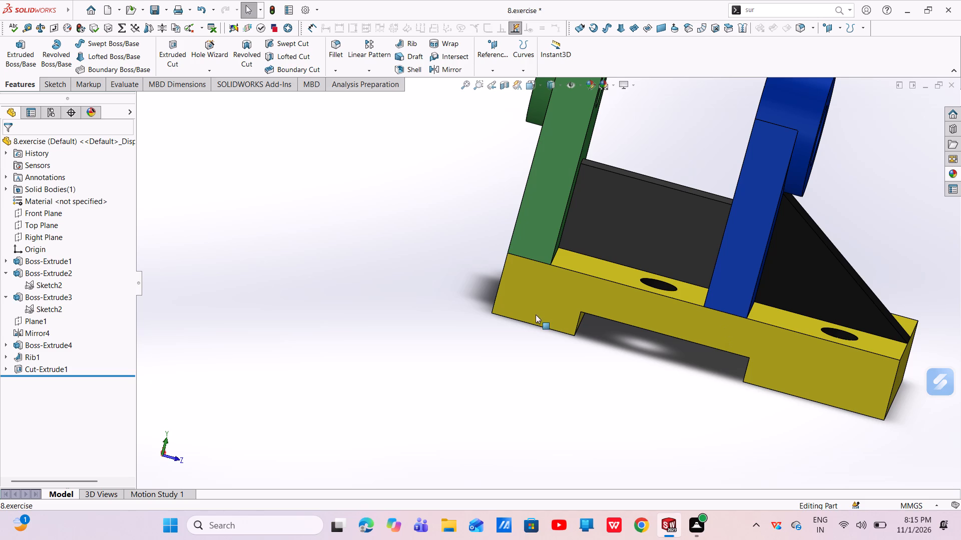
{"action": "scroll", "coordinate": [593, 285], "scroll_direction": "up", "scroll_amount": 3}
{"action": "middle_click_drag", "start_coordinate": [602, 280], "coordinate": [659, 209]}
{"action": "scroll", "coordinate": [626, 277], "scroll_direction": "down", "scroll_amount": 5}
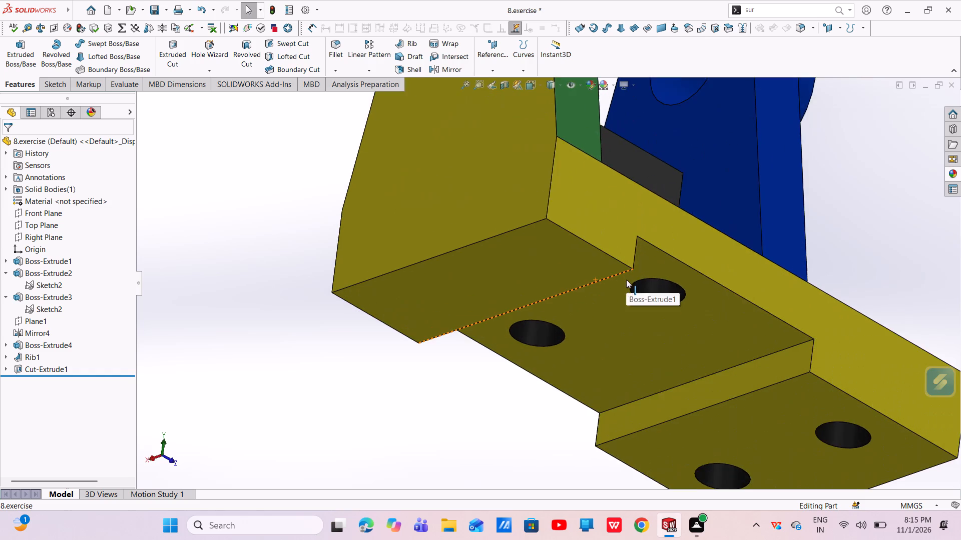
{"action": "scroll", "coordinate": [628, 288], "scroll_direction": "up", "scroll_amount": 4}
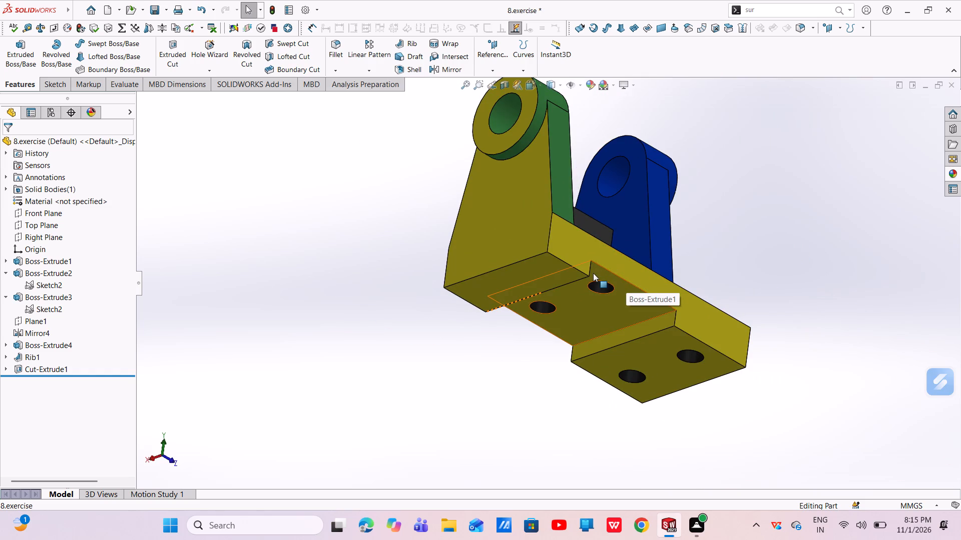
{"action": "scroll", "coordinate": [567, 266], "scroll_direction": "down", "scroll_amount": 4}
{"action": "scroll", "coordinate": [577, 276], "scroll_direction": "up", "scroll_amount": 4}
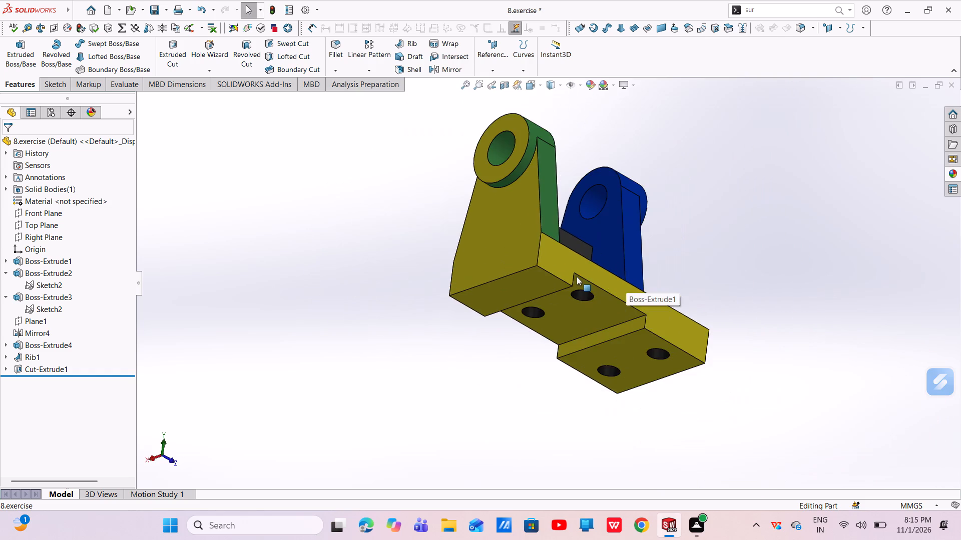
{"action": "scroll", "coordinate": [577, 276], "scroll_direction": "up", "scroll_amount": 1}
{"action": "middle_click_drag", "start_coordinate": [603, 288], "coordinate": [581, 341]}
{"action": "scroll", "coordinate": [586, 303], "scroll_direction": "down", "scroll_amount": 4}
{"action": "scroll", "coordinate": [584, 348], "scroll_direction": "up", "scroll_amount": 5}
{"action": "middle_click_drag", "start_coordinate": [558, 253], "coordinate": [556, 256]}
{"action": "scroll", "coordinate": [558, 253], "scroll_direction": "down", "scroll_amount": 1}
{"action": "middle_click_drag", "start_coordinate": [556, 256], "coordinate": [546, 304]}
{"action": "scroll", "coordinate": [546, 304], "scroll_direction": "up", "scroll_amount": 1}
{"action": "scroll", "coordinate": [563, 343], "scroll_direction": "down", "scroll_amount": 6}
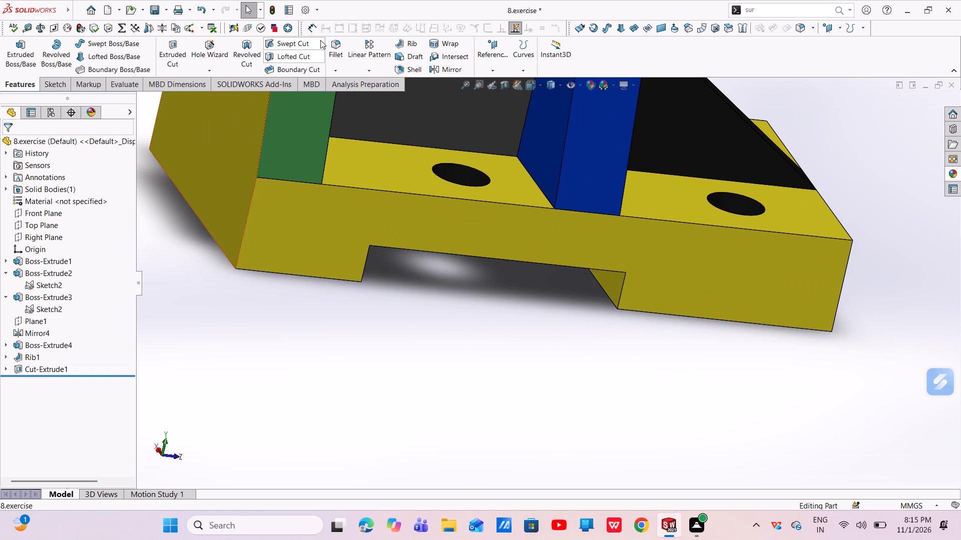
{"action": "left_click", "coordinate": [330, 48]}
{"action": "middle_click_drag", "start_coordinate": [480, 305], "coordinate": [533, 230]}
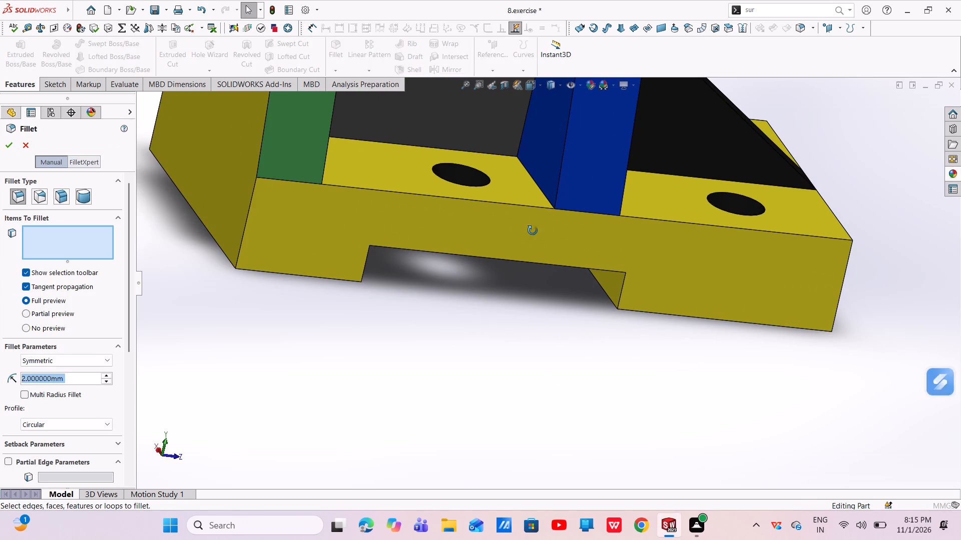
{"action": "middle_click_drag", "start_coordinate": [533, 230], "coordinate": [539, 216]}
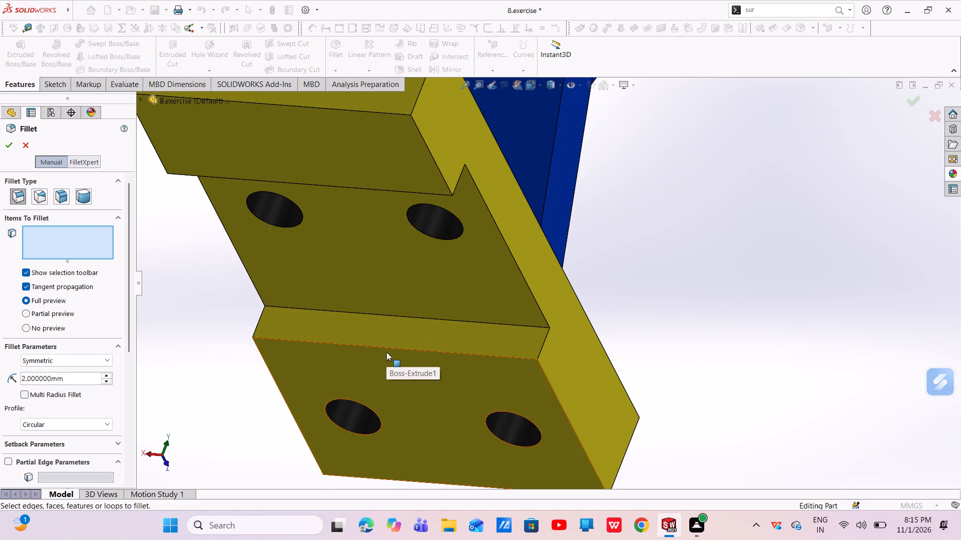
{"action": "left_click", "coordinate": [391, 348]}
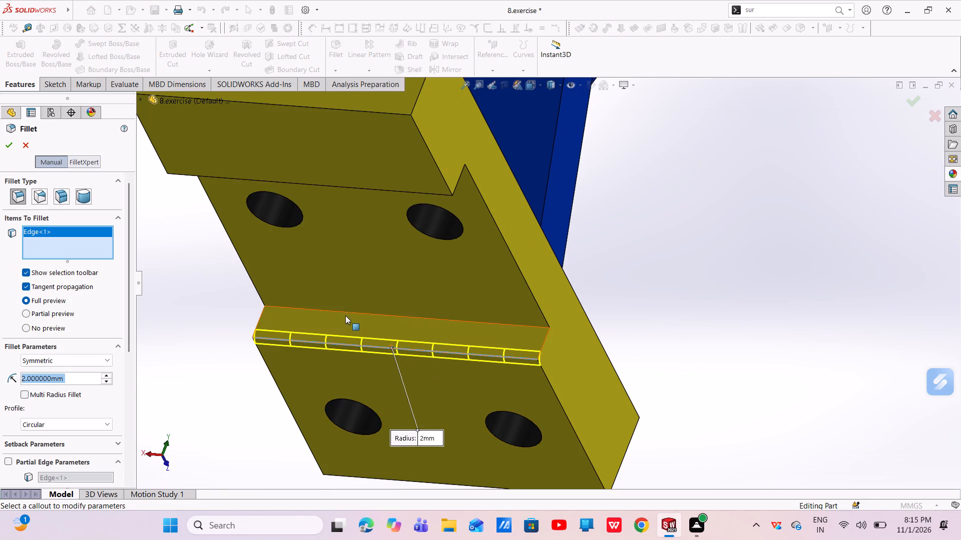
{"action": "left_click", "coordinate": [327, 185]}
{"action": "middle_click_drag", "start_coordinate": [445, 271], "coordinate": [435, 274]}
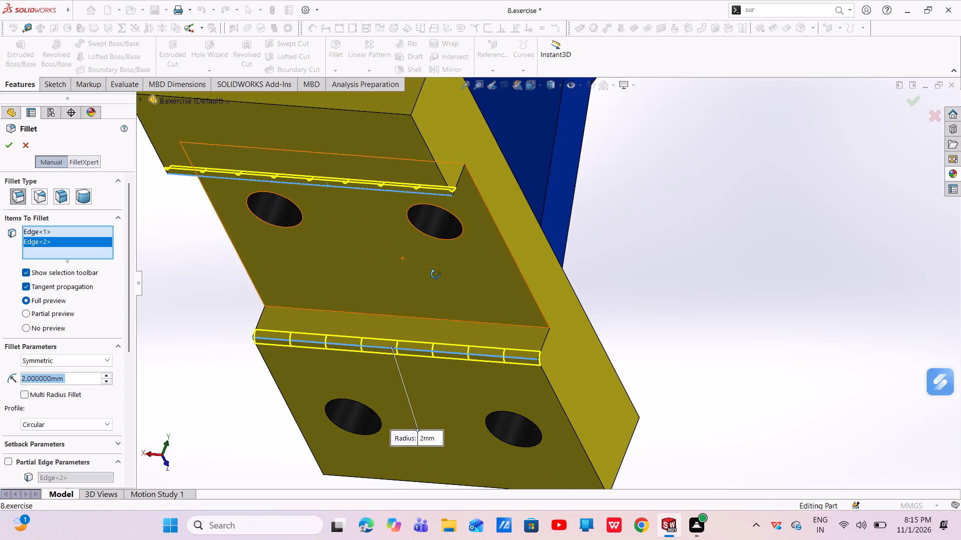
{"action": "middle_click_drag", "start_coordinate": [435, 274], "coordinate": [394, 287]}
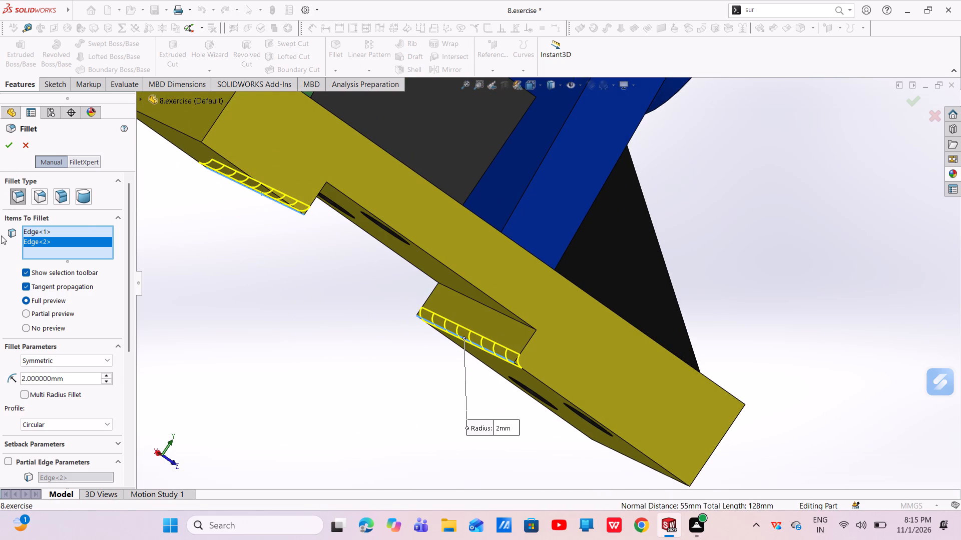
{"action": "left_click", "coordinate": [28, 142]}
Examine the bracket's side profile, base notch and underside holes from several angles.
{"action": "scroll", "coordinate": [413, 285], "scroll_direction": "up", "scroll_amount": 2}
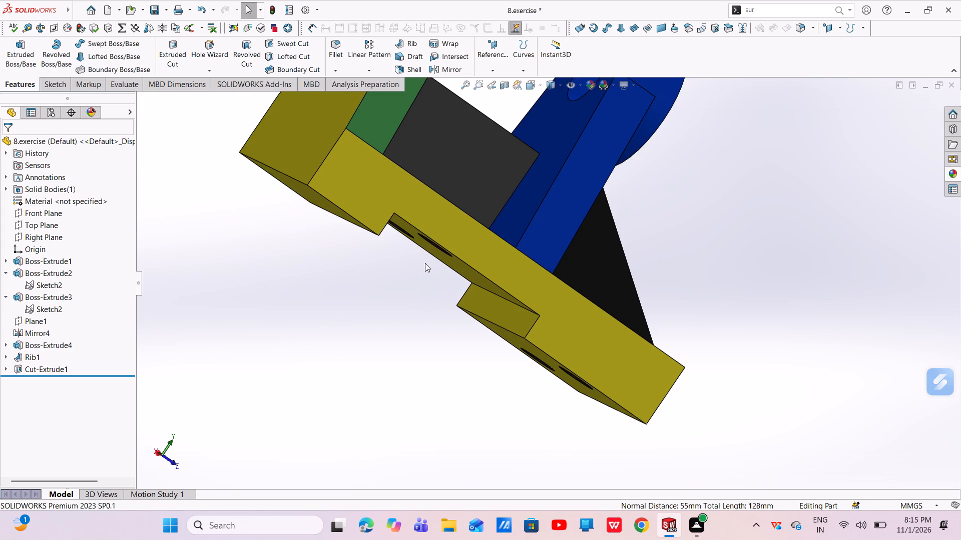
{"action": "middle_click_drag", "start_coordinate": [421, 257], "coordinate": [394, 275]}
{"action": "scroll", "coordinate": [394, 275], "scroll_direction": "up", "scroll_amount": 1}
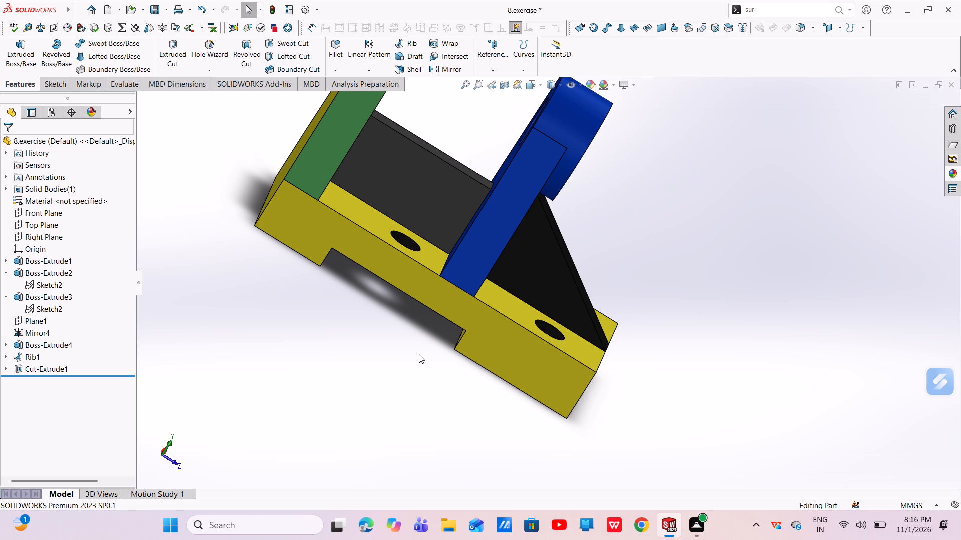
{"action": "scroll", "coordinate": [412, 345], "scroll_direction": "up", "scroll_amount": 3}
{"action": "scroll", "coordinate": [411, 322], "scroll_direction": "down", "scroll_amount": 1}
{"action": "middle_click_drag", "start_coordinate": [412, 321], "coordinate": [505, 242]}
{"action": "scroll", "coordinate": [522, 266], "scroll_direction": "down", "scroll_amount": 4}
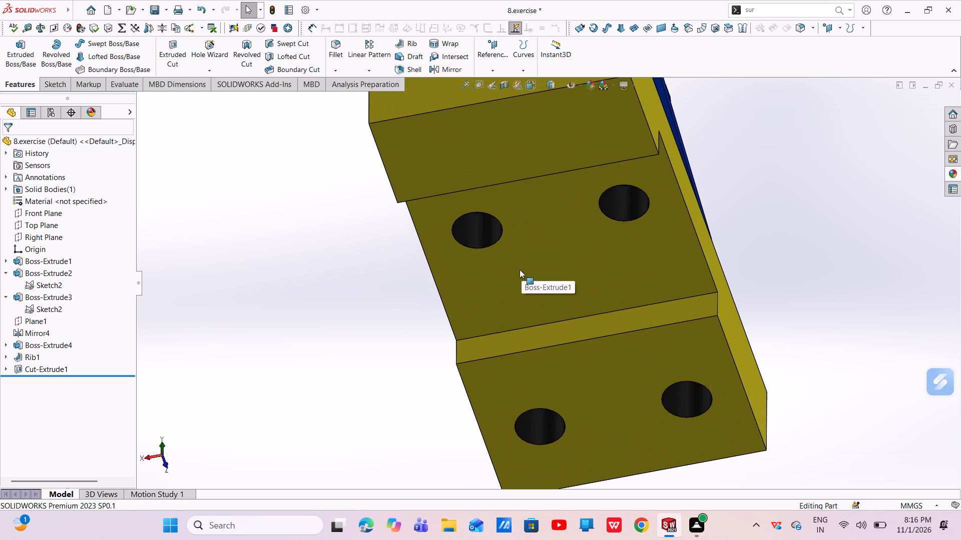
{"action": "scroll", "coordinate": [509, 313], "scroll_direction": "up", "scroll_amount": 1}
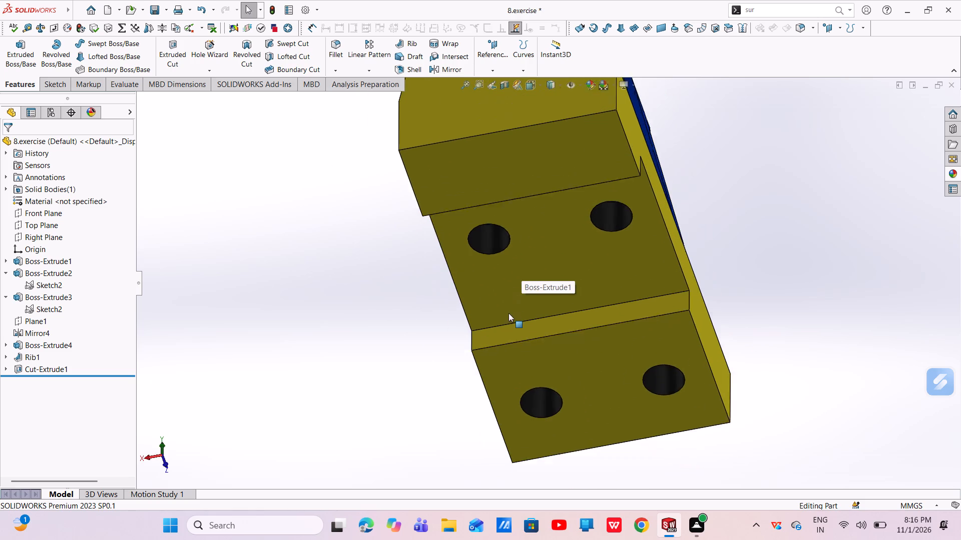
{"action": "scroll", "coordinate": [509, 313], "scroll_direction": "up", "scroll_amount": 2}
{"action": "middle_click_drag", "start_coordinate": [513, 293], "coordinate": [460, 373]}
{"action": "scroll", "coordinate": [499, 315], "scroll_direction": "down", "scroll_amount": 3}
{"action": "scroll", "coordinate": [500, 315], "scroll_direction": "up", "scroll_amount": 3}
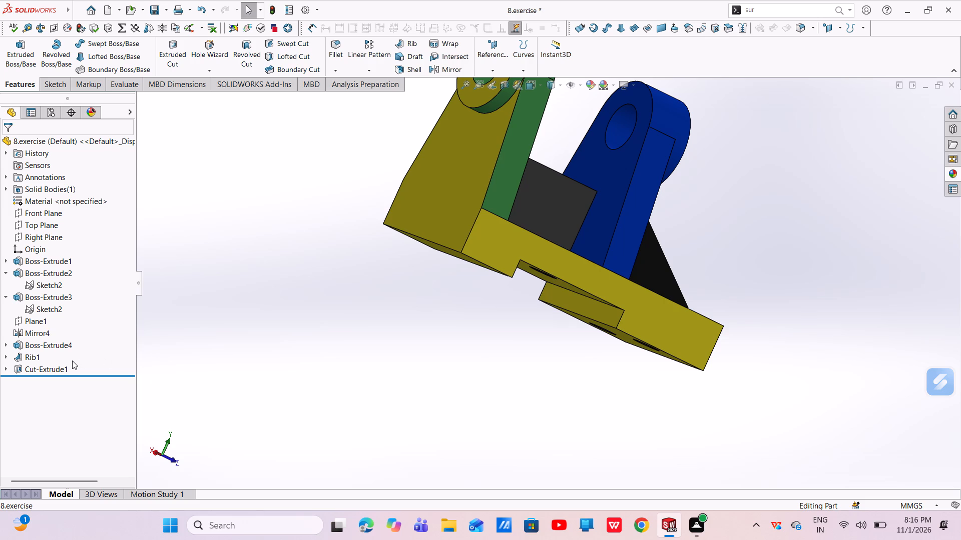
Highlight Rib1, Cut-Extrude1 and Boss-Extrude4 in turn to inspect them, and collapse Boss-Extrude3 and Boss-Extrude2 in the feature tree.
{"action": "left_click", "coordinate": [14, 358]}
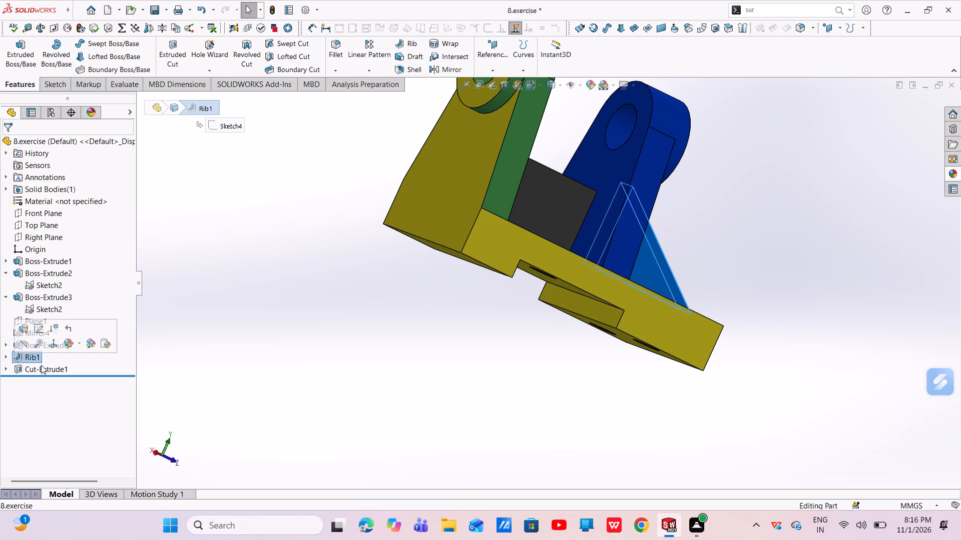
{"action": "left_click", "coordinate": [41, 365]}
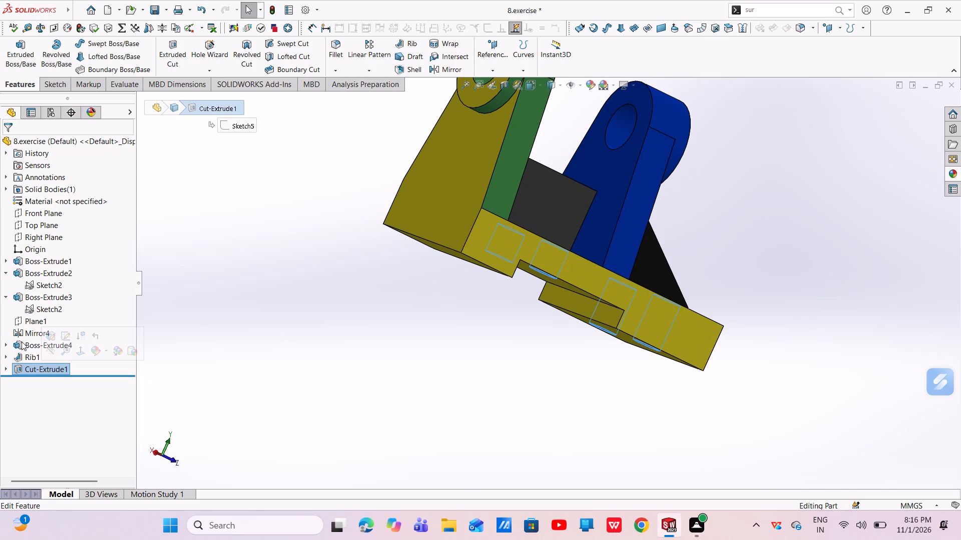
{"action": "left_click", "coordinate": [22, 341]}
{"action": "left_click", "coordinate": [7, 294]}
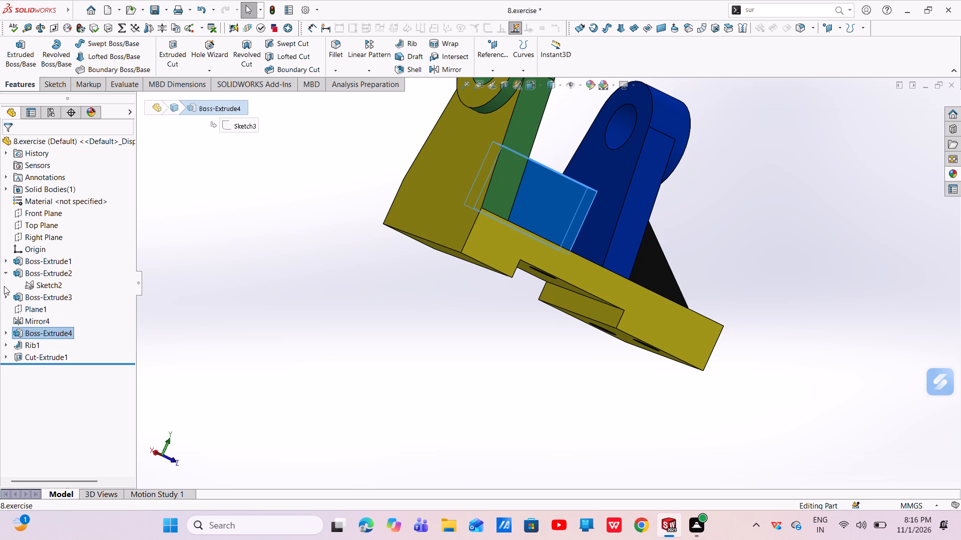
{"action": "left_click", "coordinate": [6, 273]}
{"action": "middle_click_drag", "start_coordinate": [473, 311], "coordinate": [418, 326]}
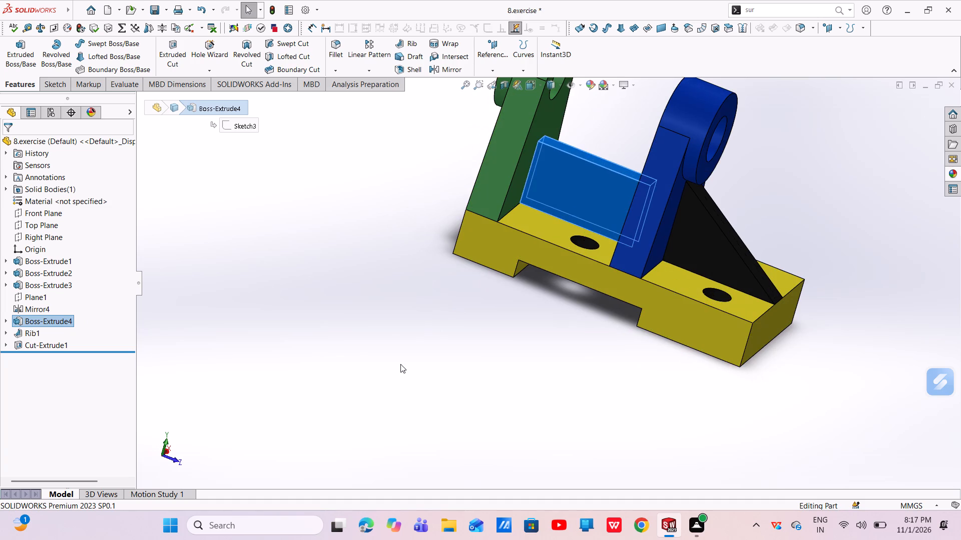
{"action": "left_click", "coordinate": [404, 389]}
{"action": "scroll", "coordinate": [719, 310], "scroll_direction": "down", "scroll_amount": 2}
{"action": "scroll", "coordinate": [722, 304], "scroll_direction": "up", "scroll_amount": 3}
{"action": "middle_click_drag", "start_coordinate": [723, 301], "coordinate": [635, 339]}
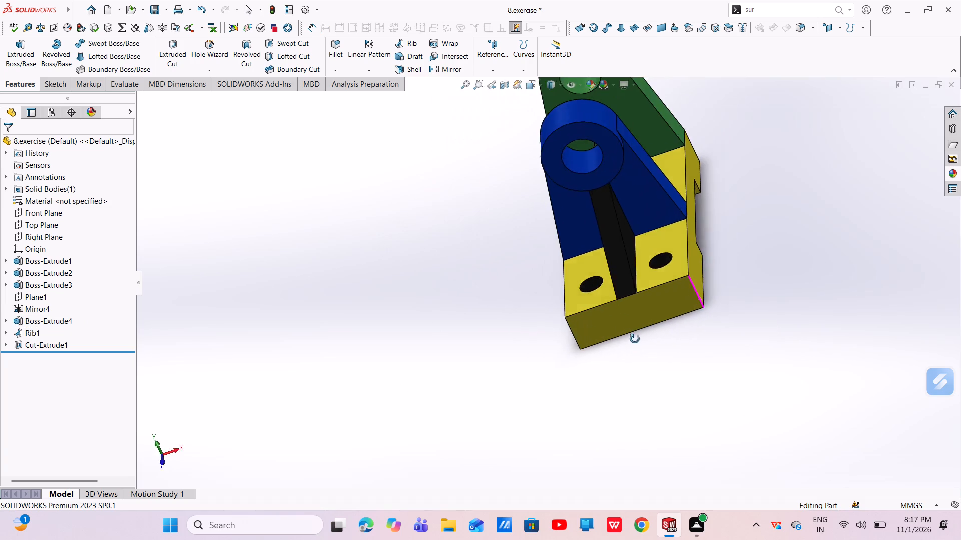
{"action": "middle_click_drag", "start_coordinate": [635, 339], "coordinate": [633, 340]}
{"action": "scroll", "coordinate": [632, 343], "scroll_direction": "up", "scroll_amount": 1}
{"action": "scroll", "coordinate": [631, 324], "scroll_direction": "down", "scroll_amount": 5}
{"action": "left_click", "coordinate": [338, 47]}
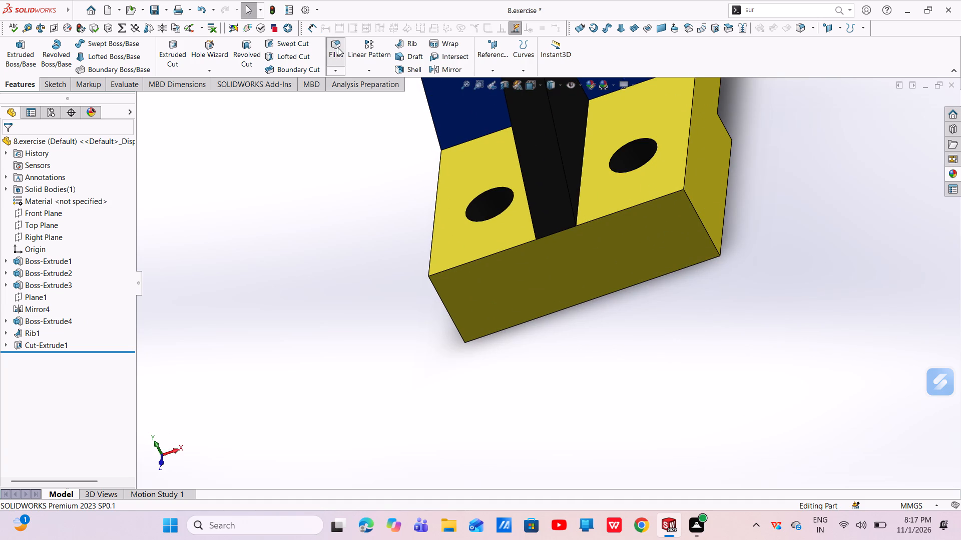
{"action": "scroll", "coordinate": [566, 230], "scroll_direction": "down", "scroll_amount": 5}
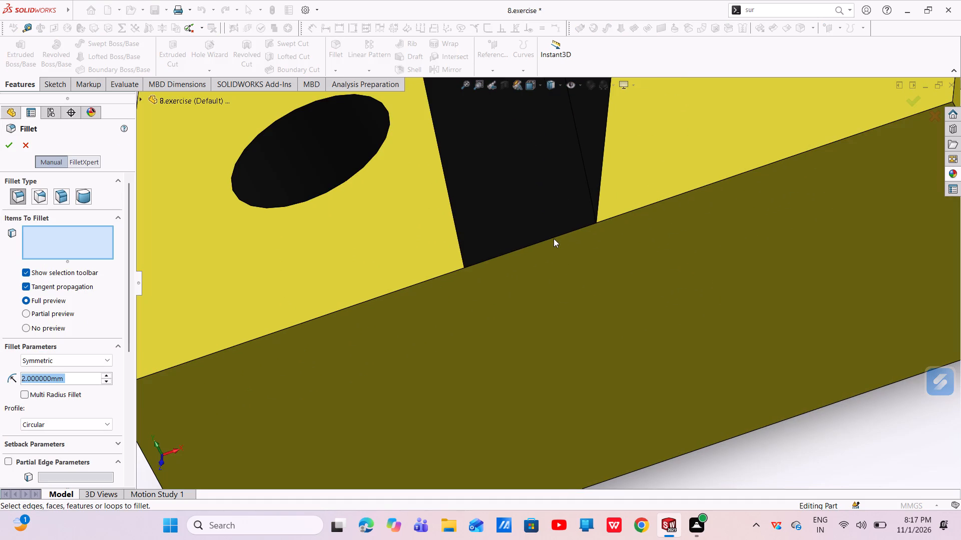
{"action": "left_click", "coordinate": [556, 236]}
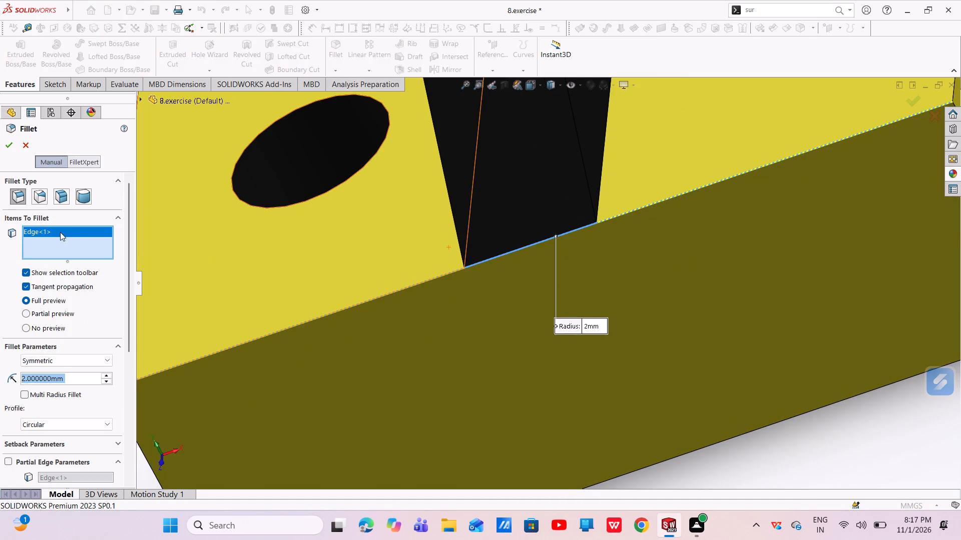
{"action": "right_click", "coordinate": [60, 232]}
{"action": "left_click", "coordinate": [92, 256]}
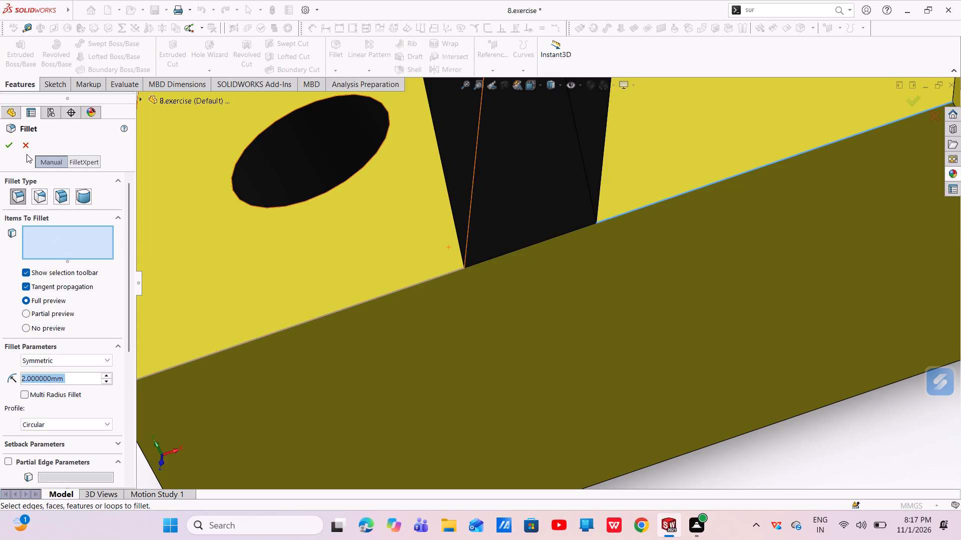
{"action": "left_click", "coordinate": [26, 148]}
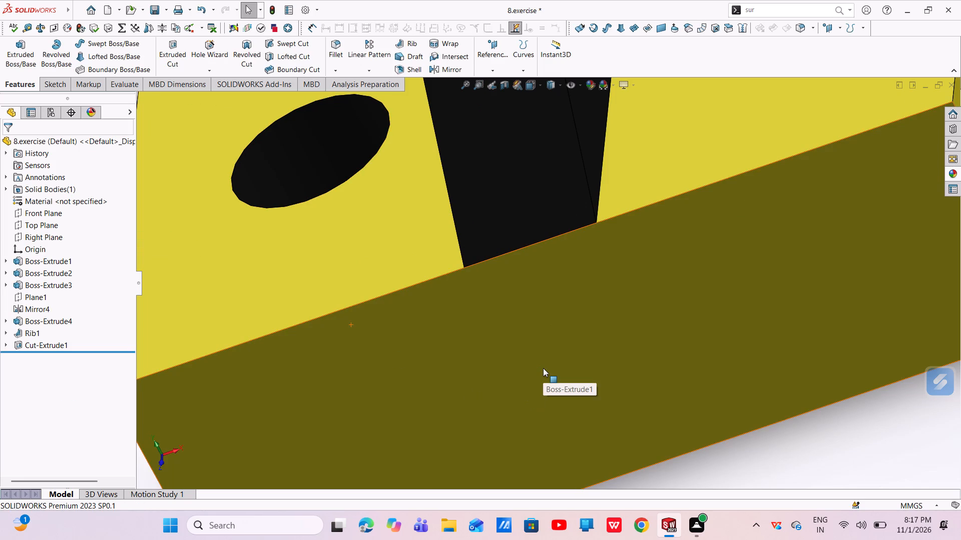
Save the 8.exercise part with its fillets removed.
{"action": "scroll", "coordinate": [539, 322], "scroll_direction": "up", "scroll_amount": 6}
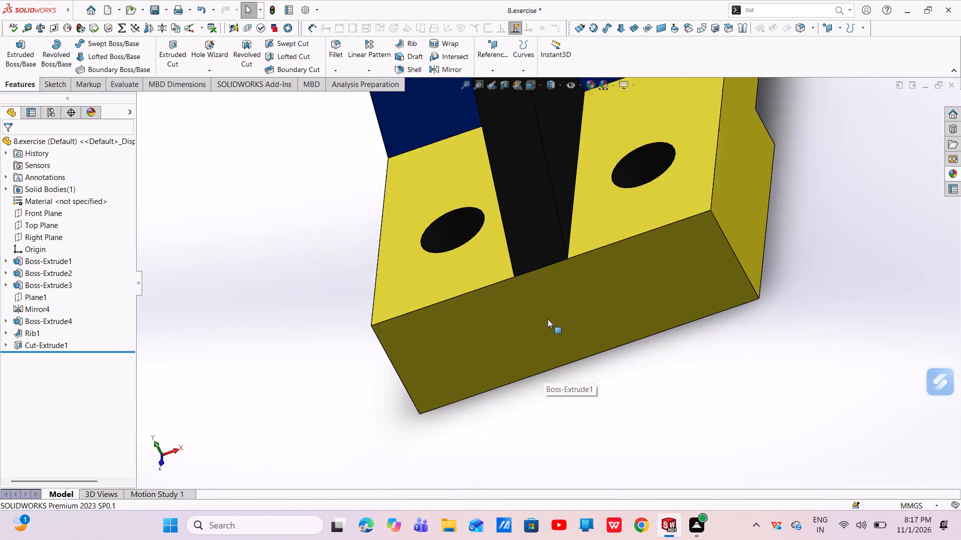
{"action": "scroll", "coordinate": [548, 319], "scroll_direction": "up", "scroll_amount": 2}
{"action": "middle_click_drag", "start_coordinate": [553, 265], "coordinate": [681, 243]}
{"action": "scroll", "coordinate": [508, 238], "scroll_direction": "up", "scroll_amount": 4}
{"action": "middle_click_drag", "start_coordinate": [396, 213], "coordinate": [375, 238]}
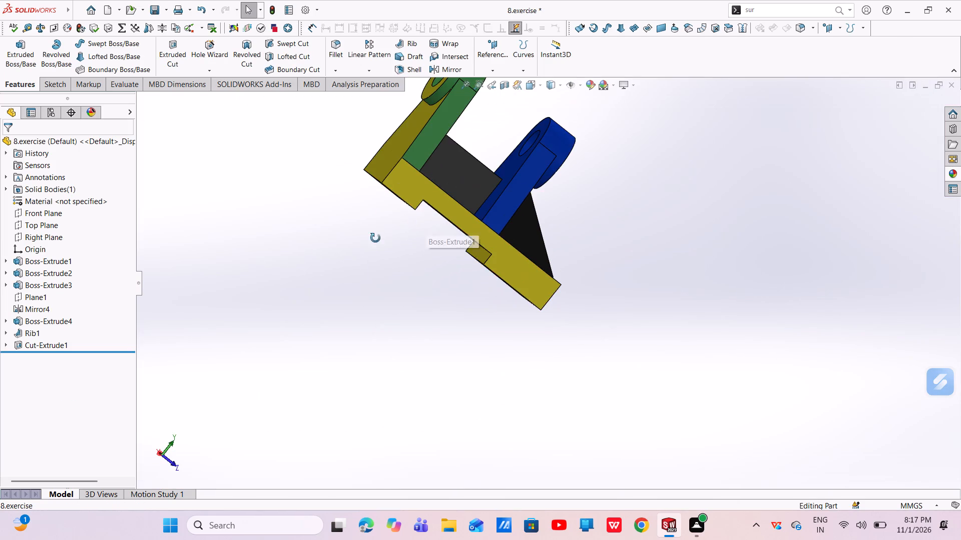
{"action": "middle_click_drag", "start_coordinate": [375, 238], "coordinate": [353, 303]}
{"action": "scroll", "coordinate": [435, 221], "scroll_direction": "down", "scroll_amount": 5}
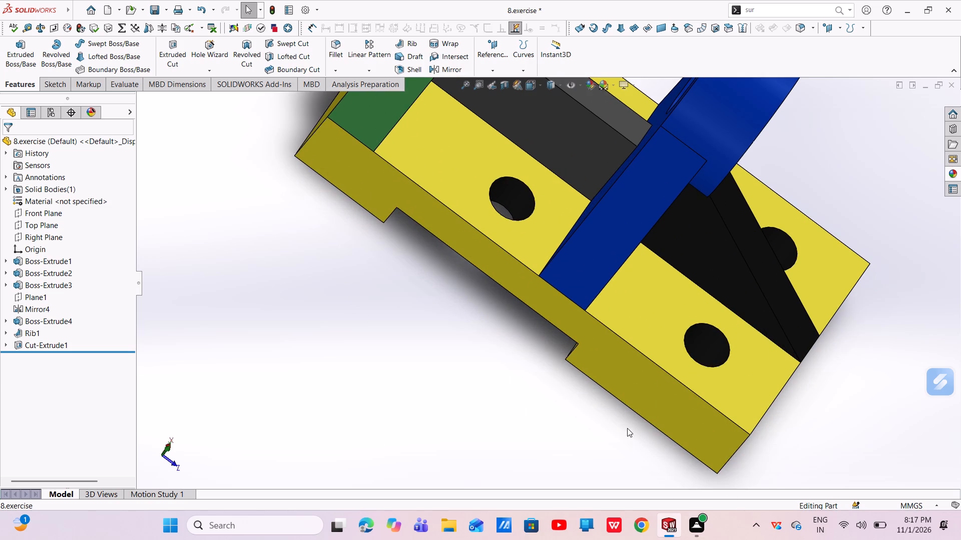
{"action": "key", "text": "ctrl+s"}
Examine the bracket's base end face, ribs, lugs, holes and notch from several angles.
{"action": "scroll", "coordinate": [720, 401], "scroll_direction": "up", "scroll_amount": 3}
{"action": "scroll", "coordinate": [752, 391], "scroll_direction": "down", "scroll_amount": 1}
{"action": "middle_click_drag", "start_coordinate": [744, 385], "coordinate": [639, 354]}
{"action": "scroll", "coordinate": [666, 317], "scroll_direction": "down", "scroll_amount": 3}
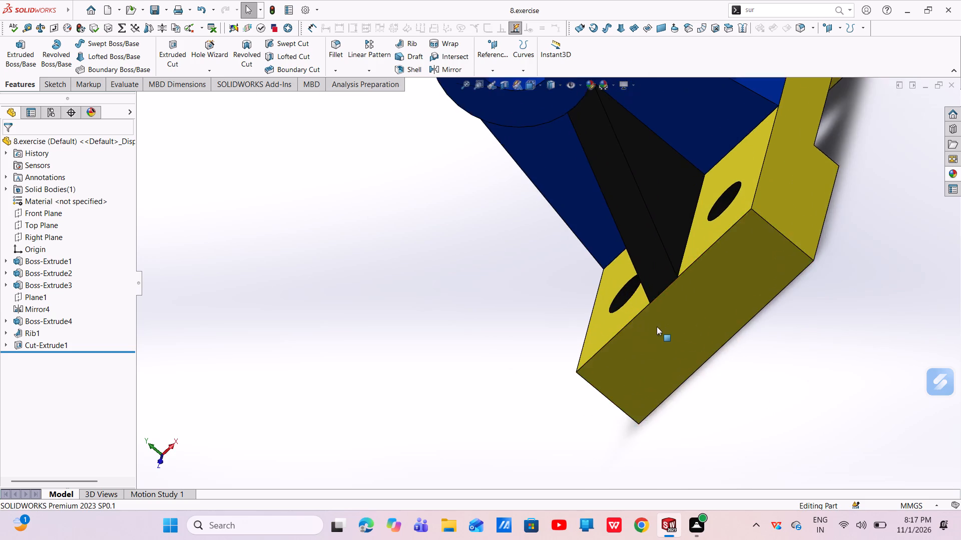
{"action": "scroll", "coordinate": [657, 326], "scroll_direction": "up", "scroll_amount": 1}
{"action": "middle_click_drag", "start_coordinate": [657, 326], "coordinate": [717, 370]}
{"action": "scroll", "coordinate": [719, 373], "scroll_direction": "up", "scroll_amount": 1}
{"action": "scroll", "coordinate": [687, 283], "scroll_direction": "down", "scroll_amount": 2}
{"action": "scroll", "coordinate": [687, 284], "scroll_direction": "up", "scroll_amount": 3}
{"action": "middle_click_drag", "start_coordinate": [597, 299], "coordinate": [636, 252]}
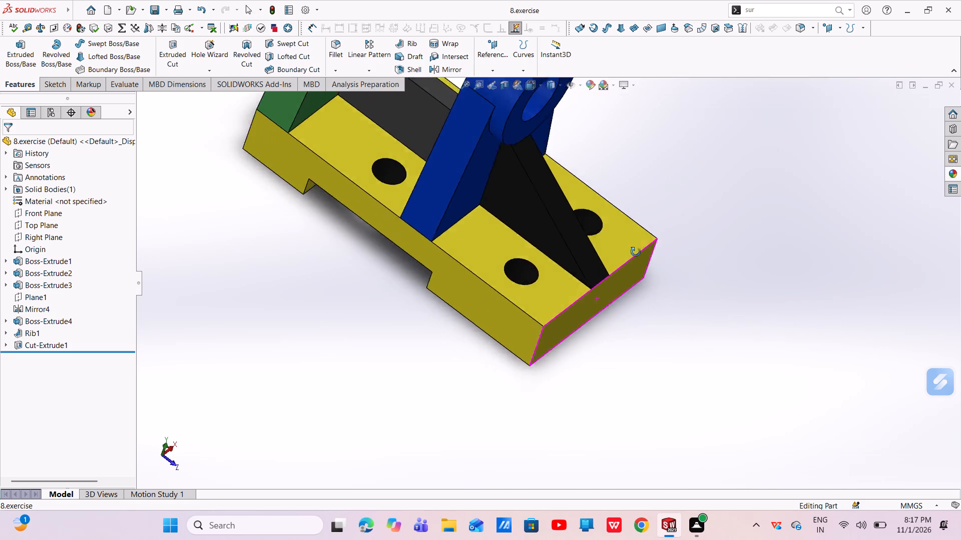
{"action": "middle_click_drag", "start_coordinate": [636, 252], "coordinate": [647, 249]}
{"action": "scroll", "coordinate": [620, 312], "scroll_direction": "down", "scroll_amount": 2}
{"action": "scroll", "coordinate": [608, 343], "scroll_direction": "up", "scroll_amount": 3}
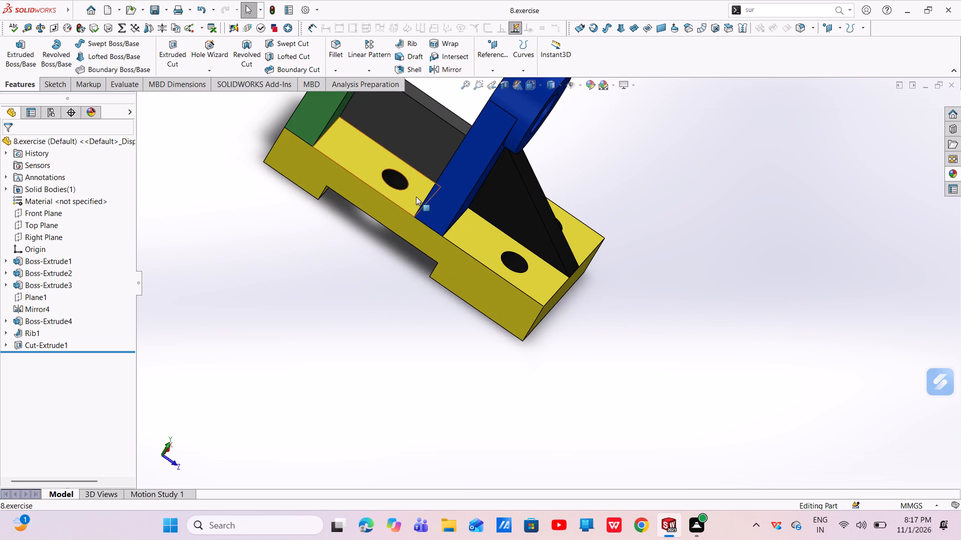
{"action": "scroll", "coordinate": [416, 196], "scroll_direction": "down", "scroll_amount": 4}
{"action": "scroll", "coordinate": [415, 204], "scroll_direction": "up", "scroll_amount": 3}
{"action": "scroll", "coordinate": [373, 182], "scroll_direction": "down", "scroll_amount": 3}
{"action": "scroll", "coordinate": [376, 186], "scroll_direction": "up", "scroll_amount": 3}
{"action": "scroll", "coordinate": [400, 203], "scroll_direction": "down", "scroll_amount": 1}
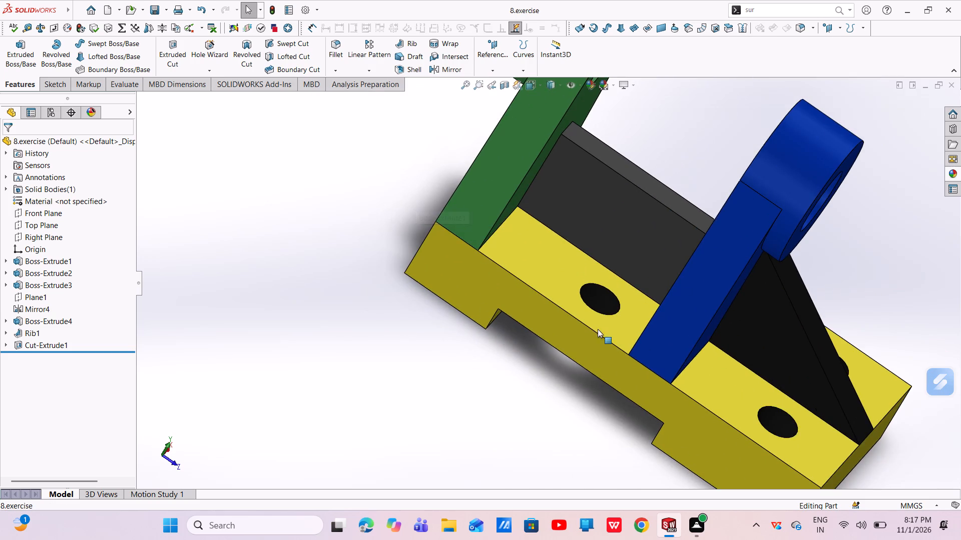
{"action": "scroll", "coordinate": [620, 341], "scroll_direction": "up", "scroll_amount": 3}
{"action": "scroll", "coordinate": [711, 338], "scroll_direction": "down", "scroll_amount": 1}
{"action": "middle_click_drag", "start_coordinate": [705, 334], "coordinate": [663, 336]}
{"action": "middle_click_drag", "start_coordinate": [747, 403], "coordinate": [683, 401]}
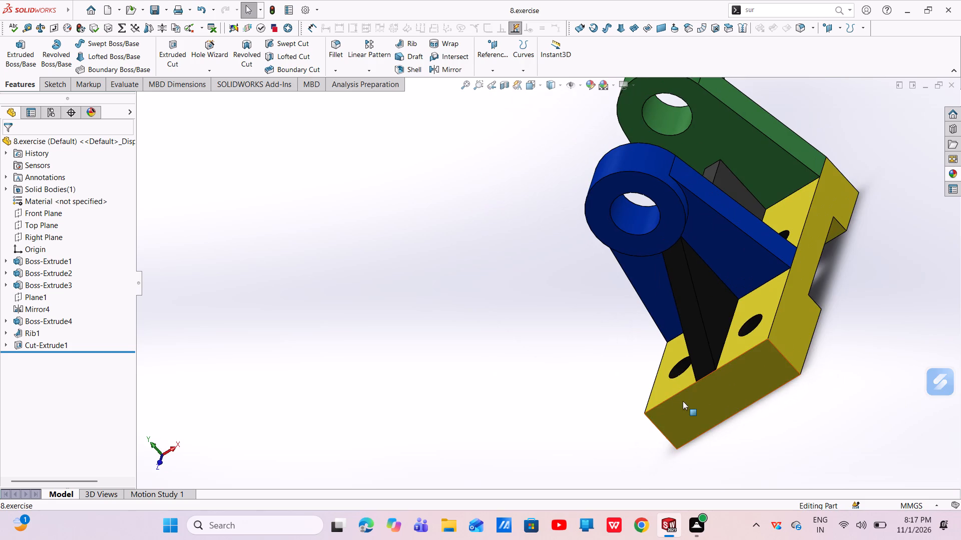